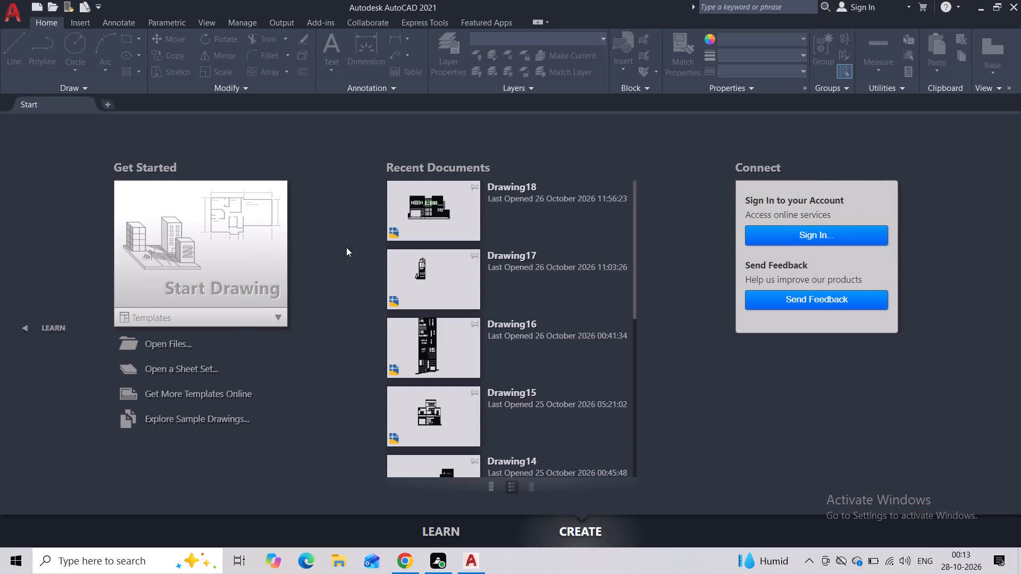
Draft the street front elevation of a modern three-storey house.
Start a new blank drawing.
{"action": "left_click", "coordinate": [221, 219]}
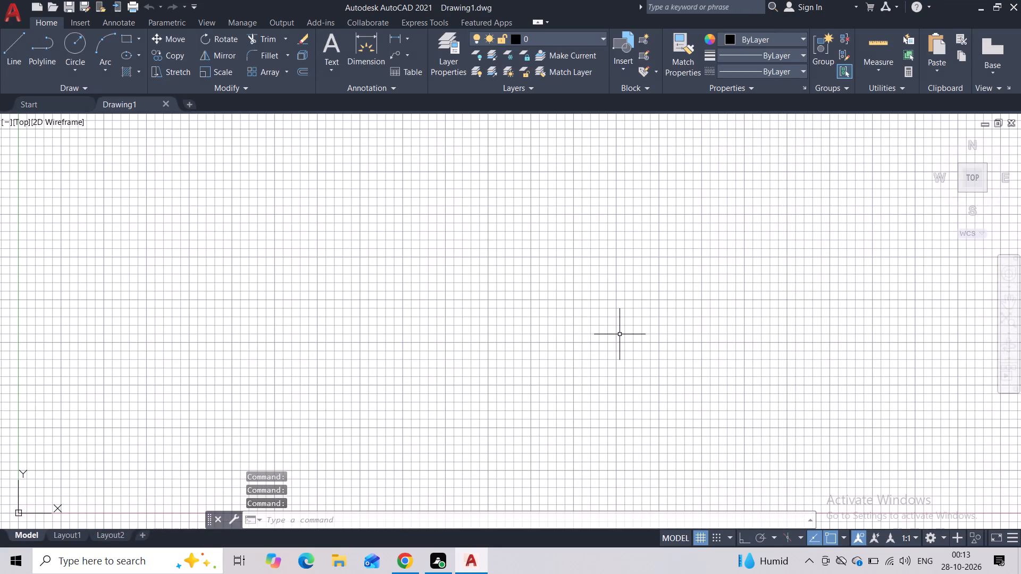
Set the model space limits with the lower-left corner at 0,0 and the upper-right corner at 297,210.
{"action": "type", "text": "lo"}
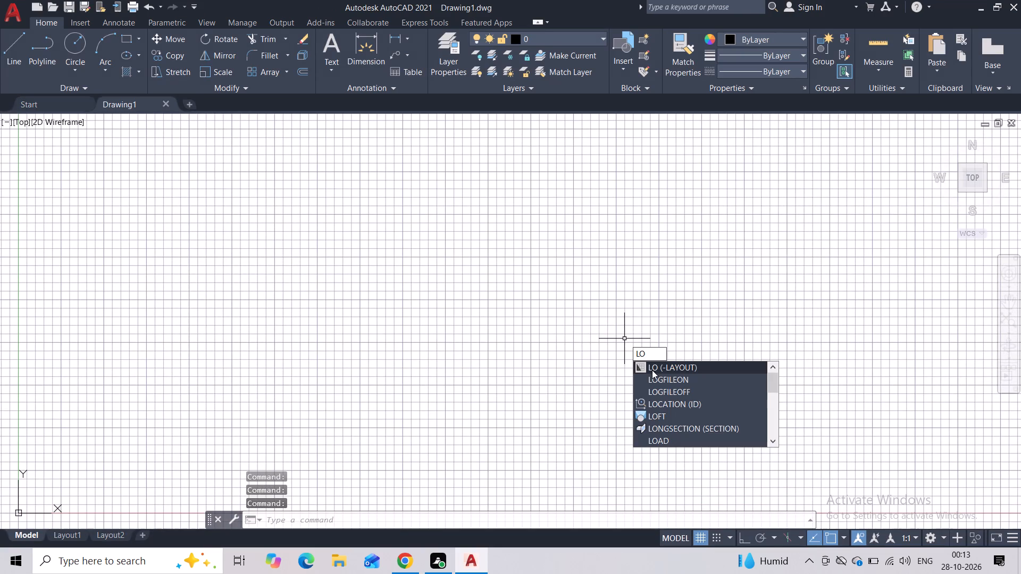
{"action": "left_click", "coordinate": [660, 378]}
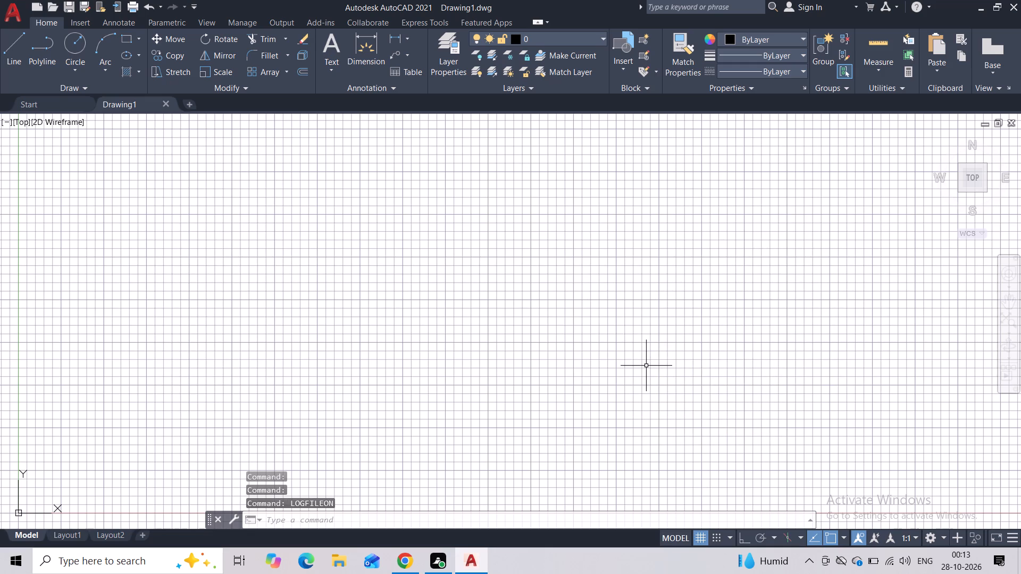
{"action": "key", "text": "l"}
{"action": "key", "text": "i"}
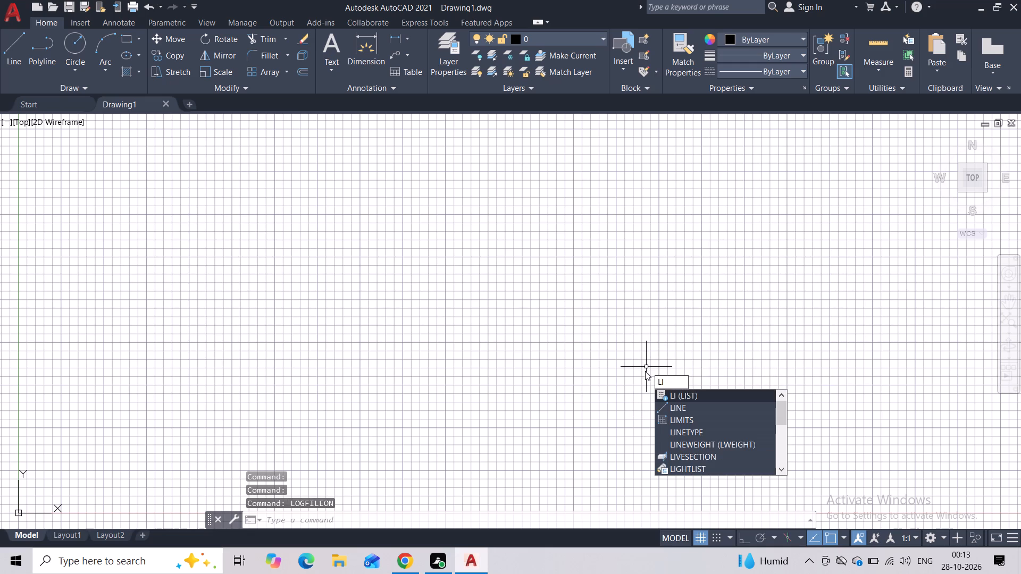
{"action": "left_click", "coordinate": [680, 423]}
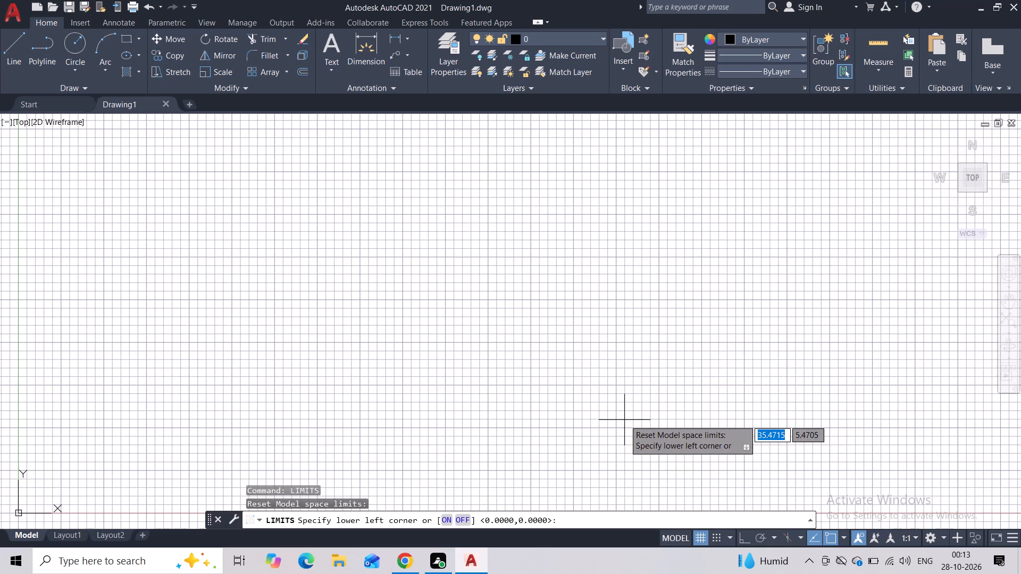
{"action": "key", "text": "Insert"}
{"action": "key", "text": "comma"}
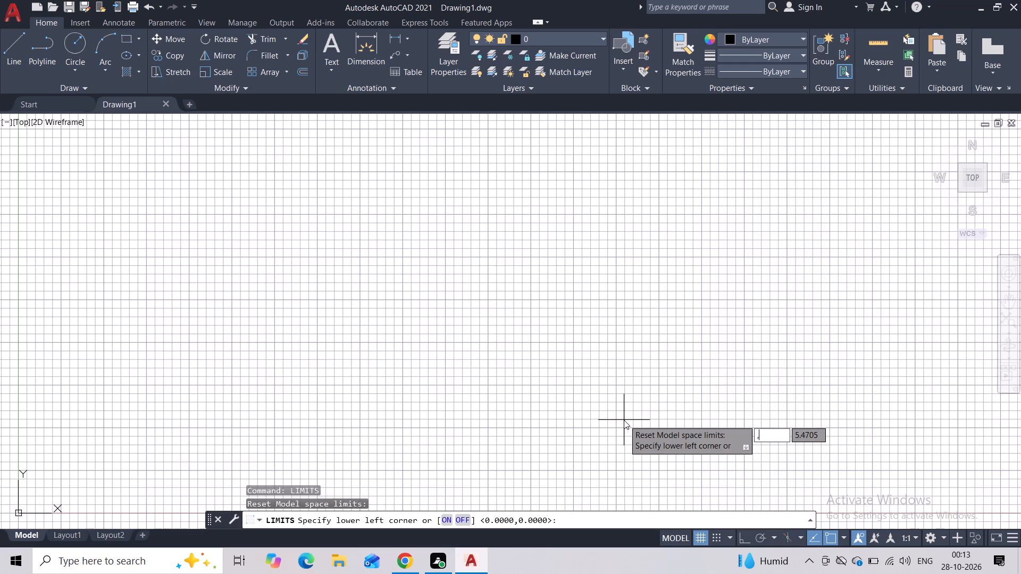
{"action": "key", "text": "BackSpace"}
{"action": "key", "text": "Insert"}
{"action": "key", "text": "0"}
{"action": "type", "text": ",0"}
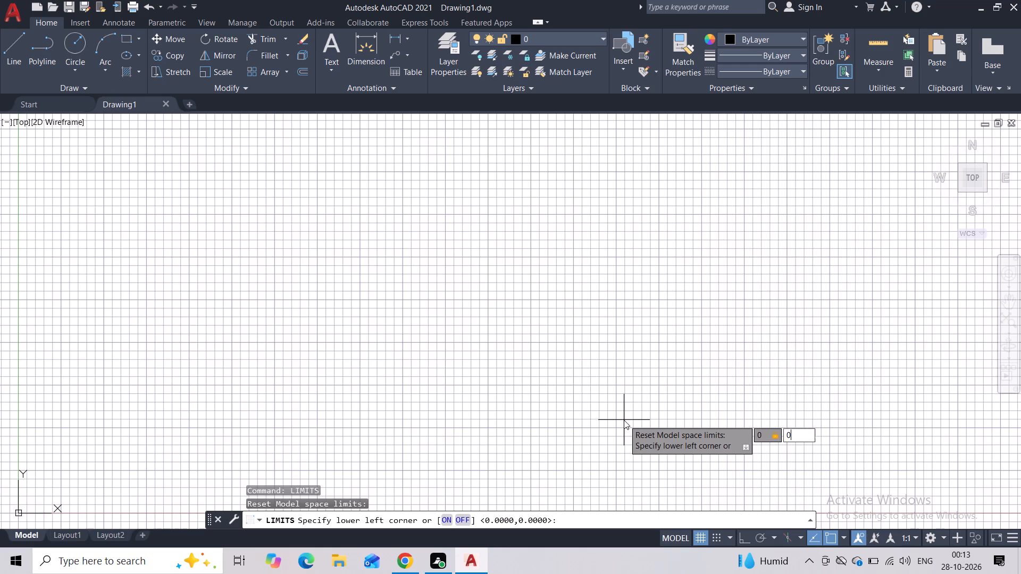
{"action": "key", "text": "Return"}
{"action": "type", "text": "297,210"}
{"action": "key", "text": "Return"}
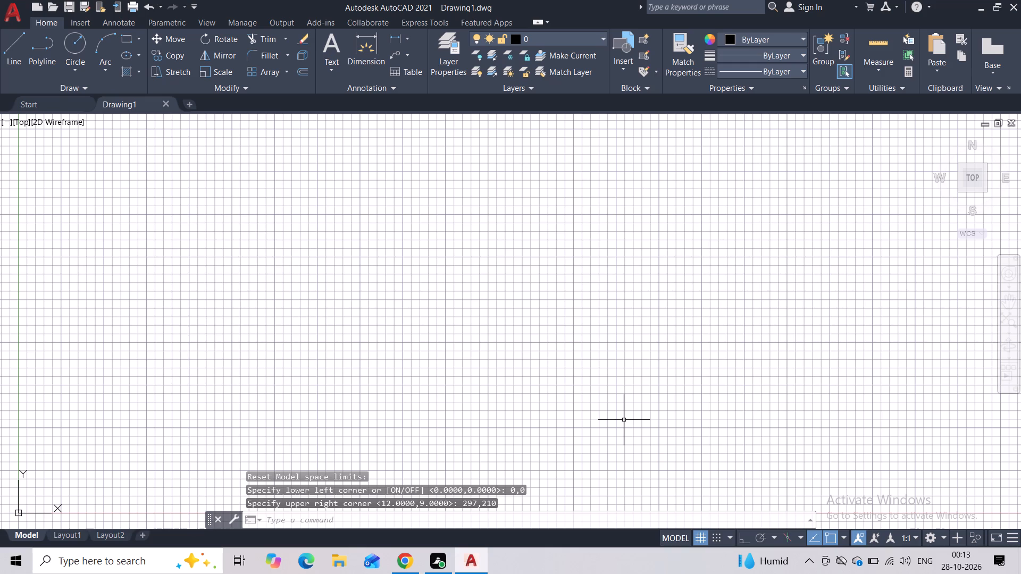
Zoom All to fit the whole drawing limits in the view.
{"action": "key", "text": "z"}
{"action": "key", "text": "Return"}
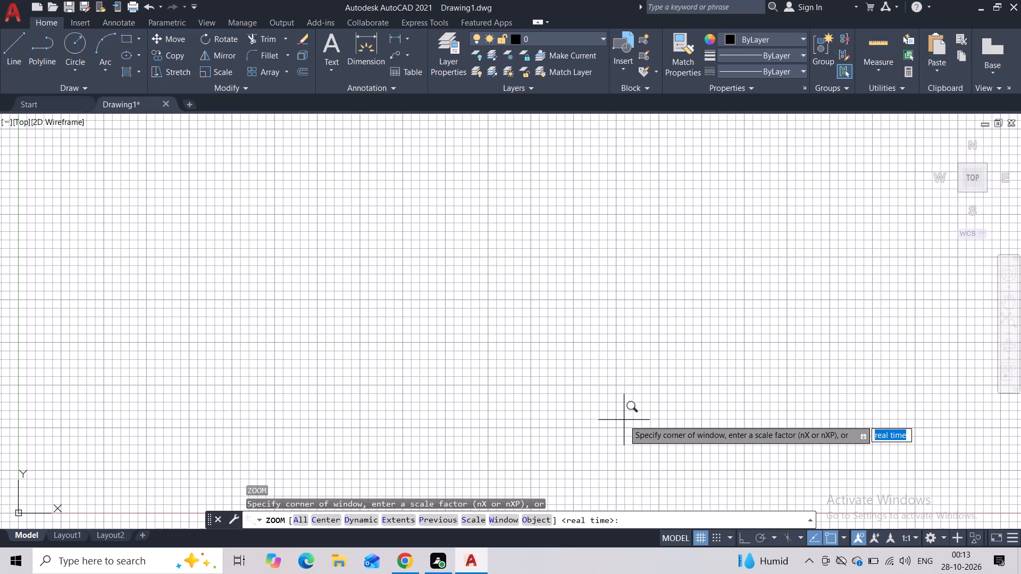
{"action": "key", "text": "a"}
{"action": "key", "text": "Return"}
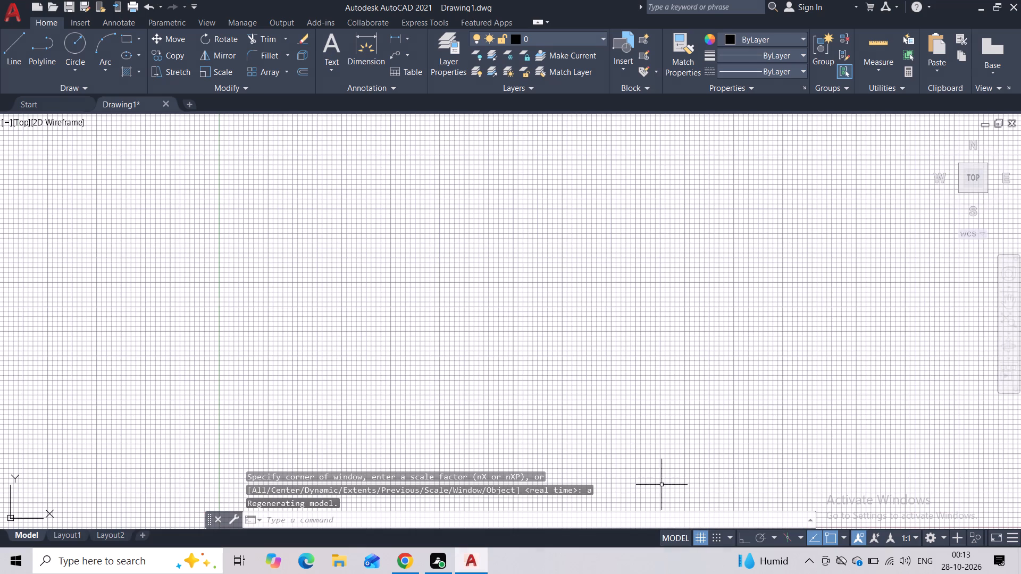
Turn off the drawing grid display.
{"action": "left_click_drag", "start_coordinate": [697, 539], "coordinate": [699, 533]}
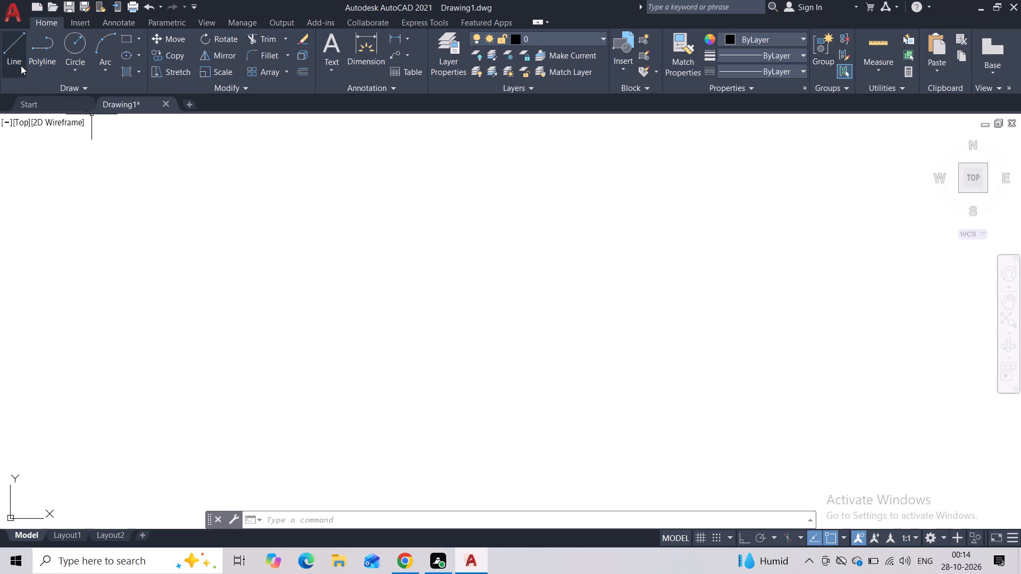
Open the drawing units settings and choose Decimal as the length type.
{"action": "type", "text": "un"}
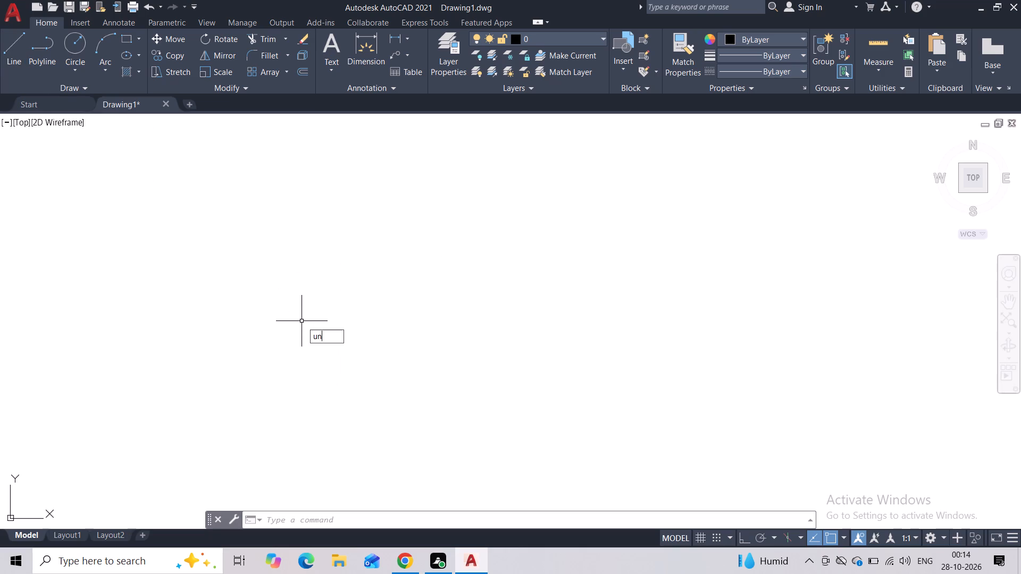
{"action": "left_click", "coordinate": [339, 353]}
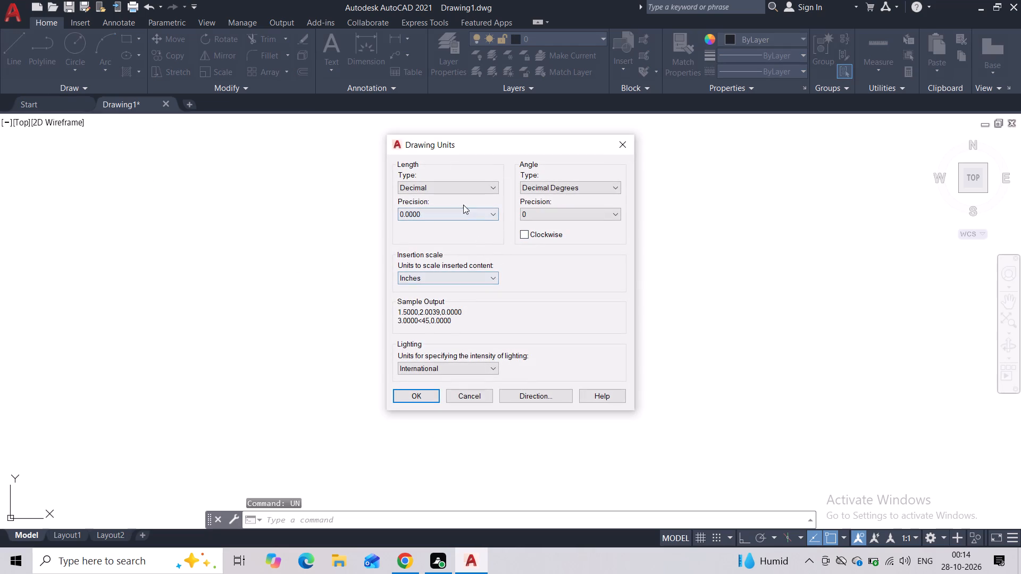
{"action": "left_click", "coordinate": [452, 184]}
{"action": "left_click", "coordinate": [446, 201]}
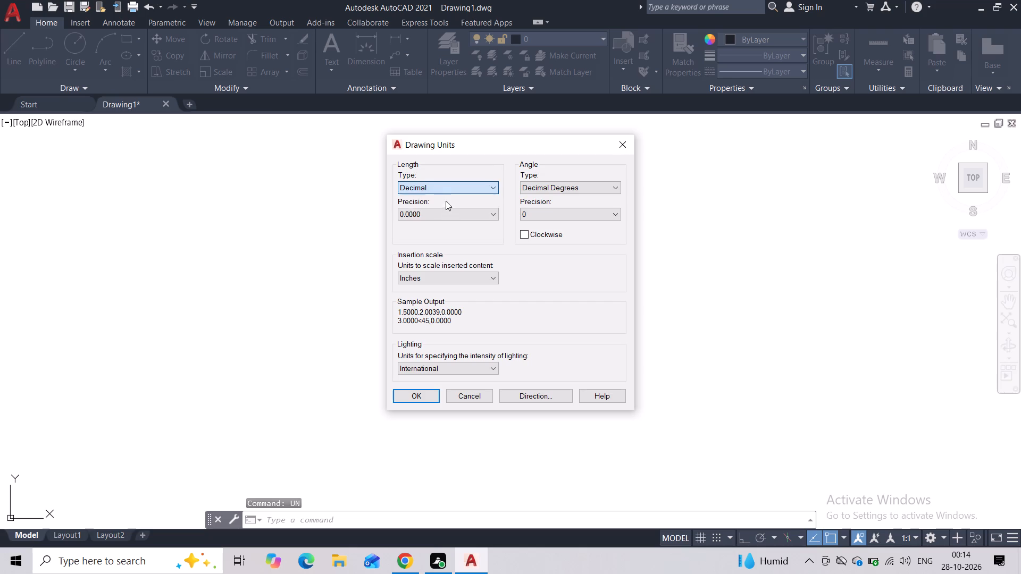
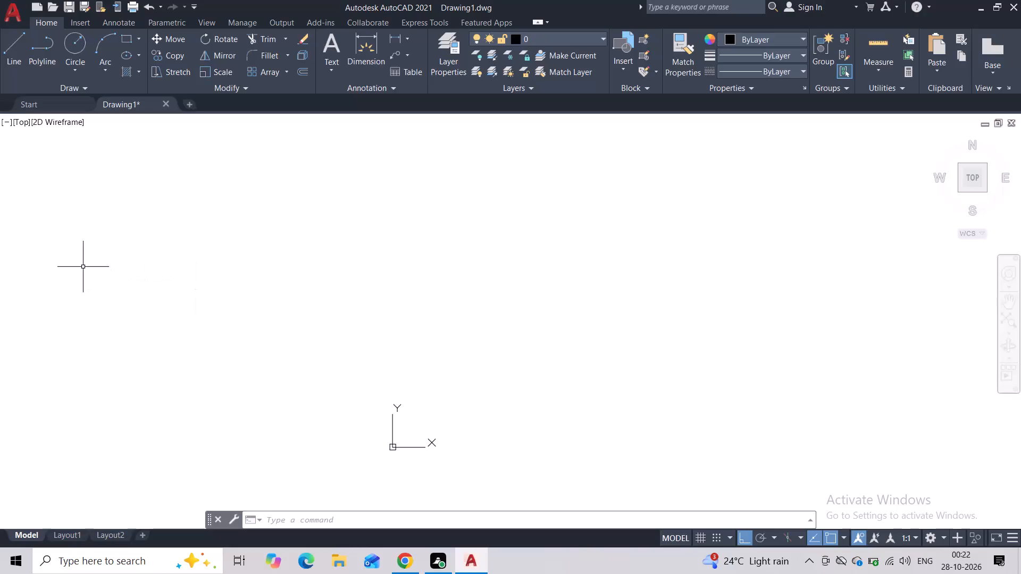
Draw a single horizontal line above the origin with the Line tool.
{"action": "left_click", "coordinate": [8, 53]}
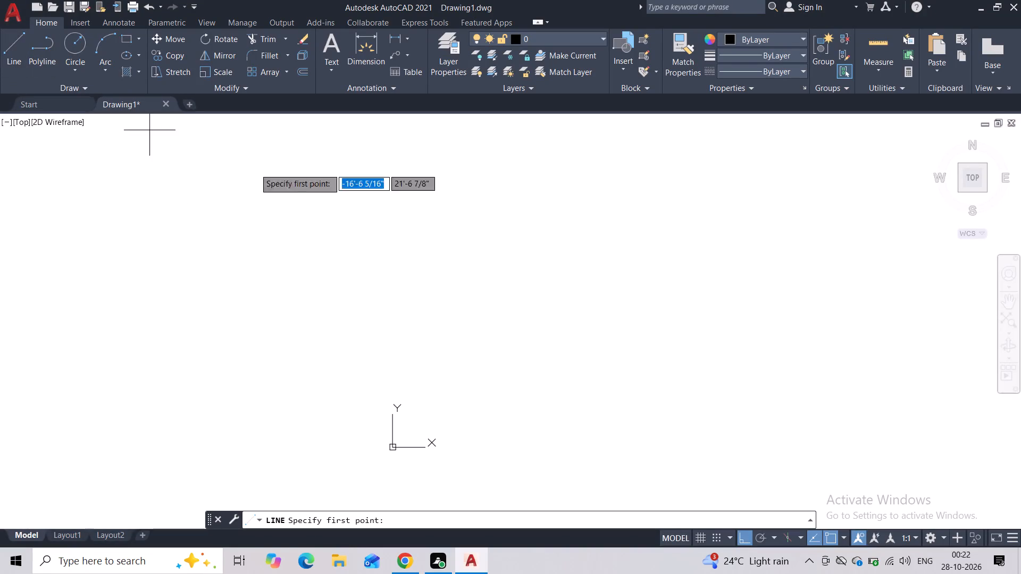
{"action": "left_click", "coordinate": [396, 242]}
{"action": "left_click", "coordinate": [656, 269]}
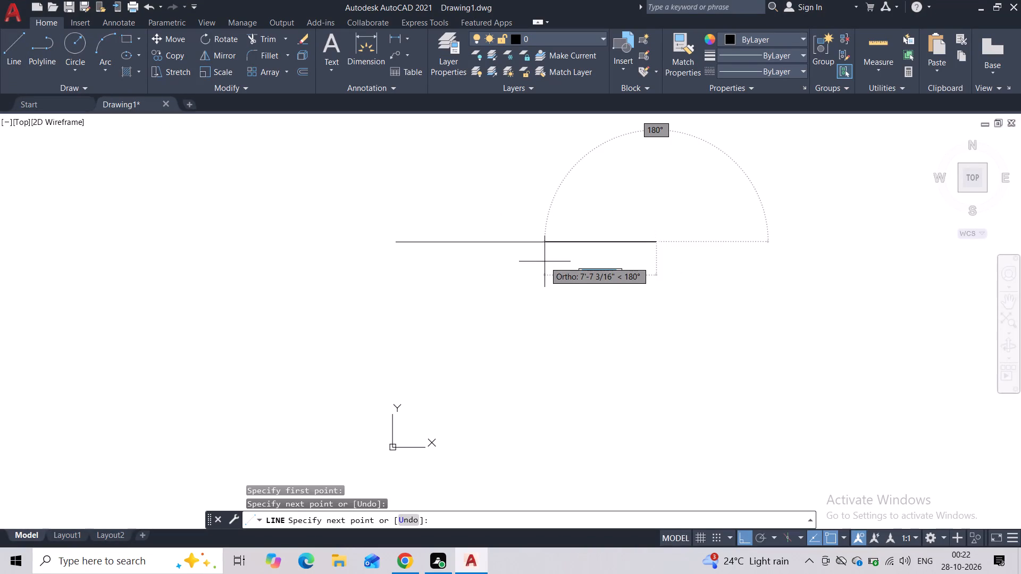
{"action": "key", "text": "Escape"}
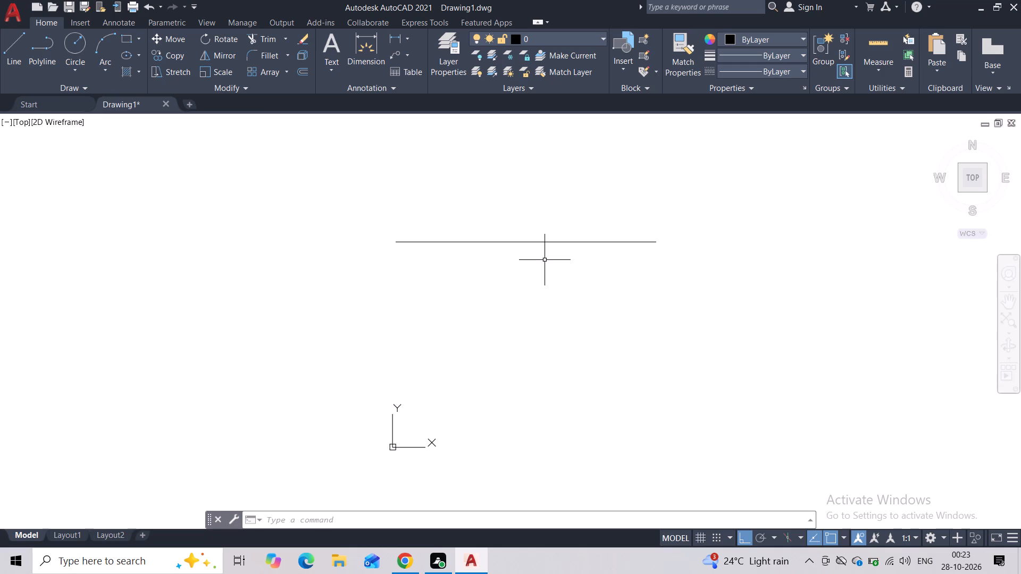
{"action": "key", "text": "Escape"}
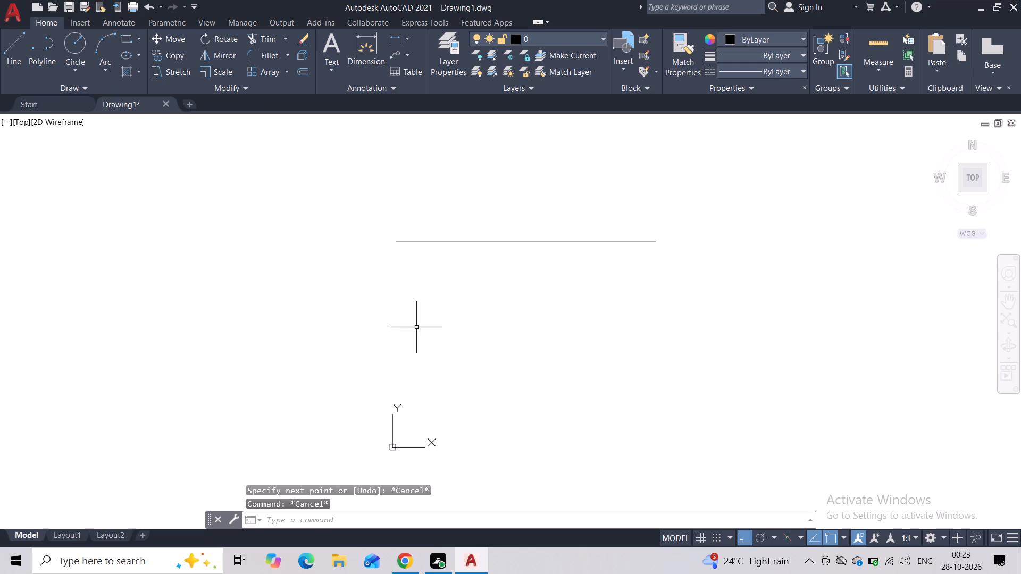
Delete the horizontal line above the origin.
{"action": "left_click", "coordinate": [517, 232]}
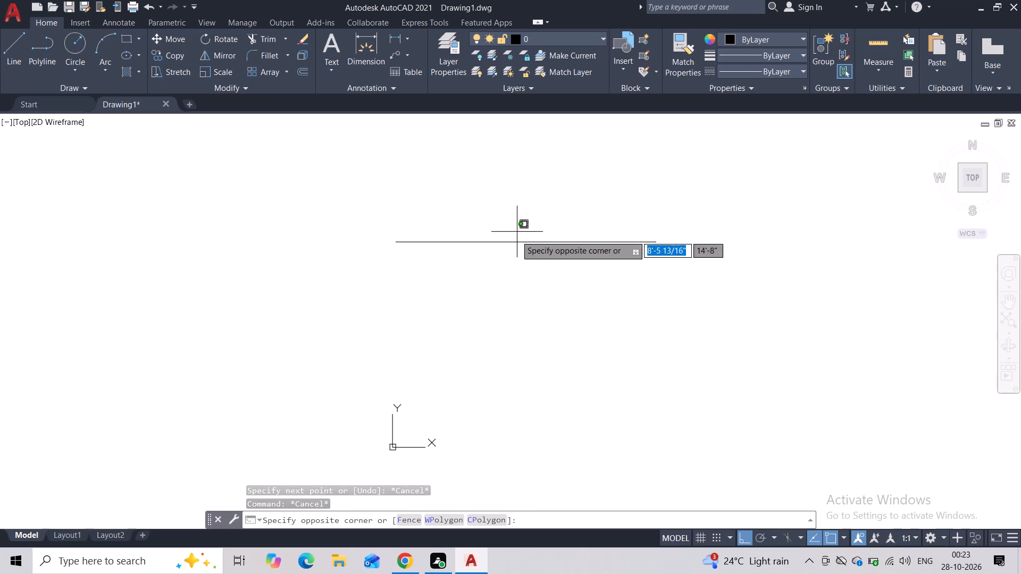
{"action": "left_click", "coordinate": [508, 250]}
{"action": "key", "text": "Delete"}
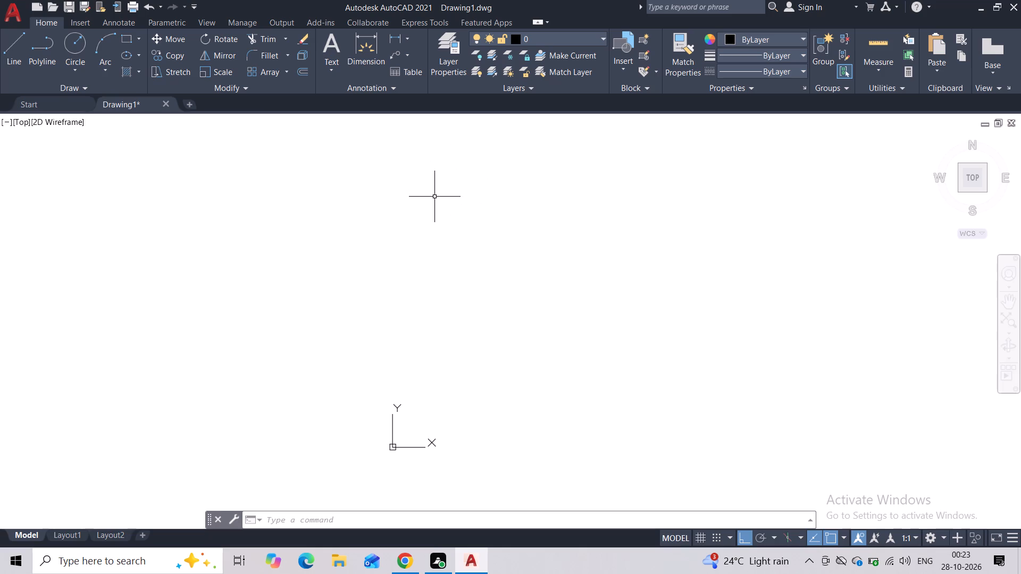
Draw a long horizontal line above and to the right of the origin with the Line tool.
{"action": "middle_click_drag", "start_coordinate": [441, 251], "coordinate": [311, 300]}
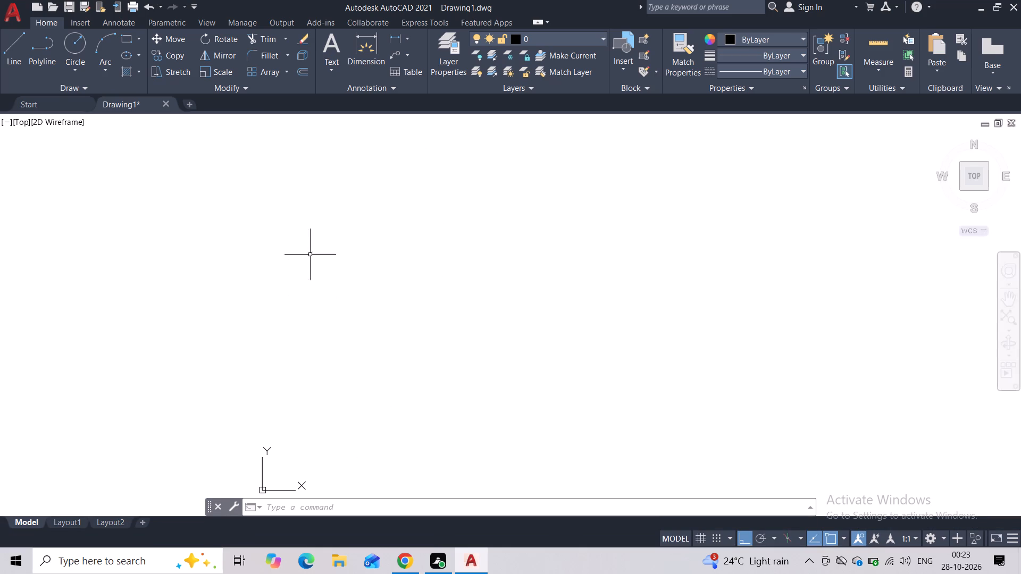
{"action": "left_click", "coordinate": [23, 54]}
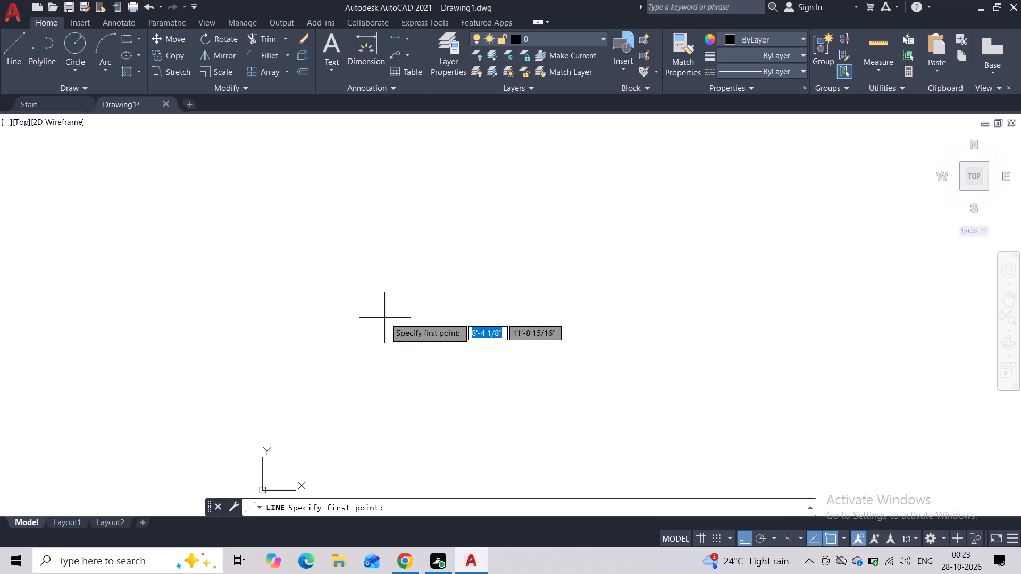
{"action": "left_click", "coordinate": [320, 308]}
{"action": "left_click", "coordinate": [906, 333]}
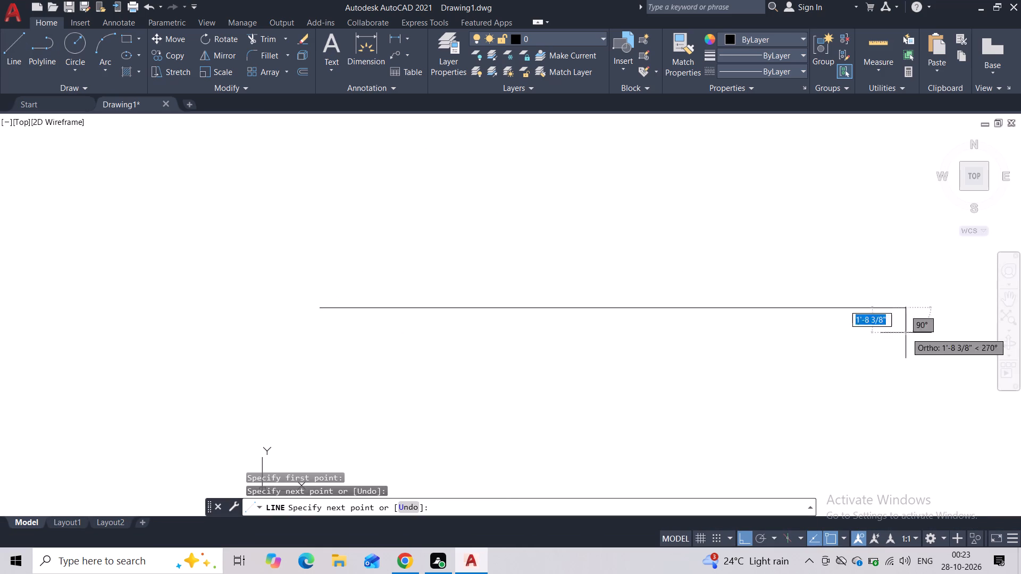
{"action": "key", "text": "Escape"}
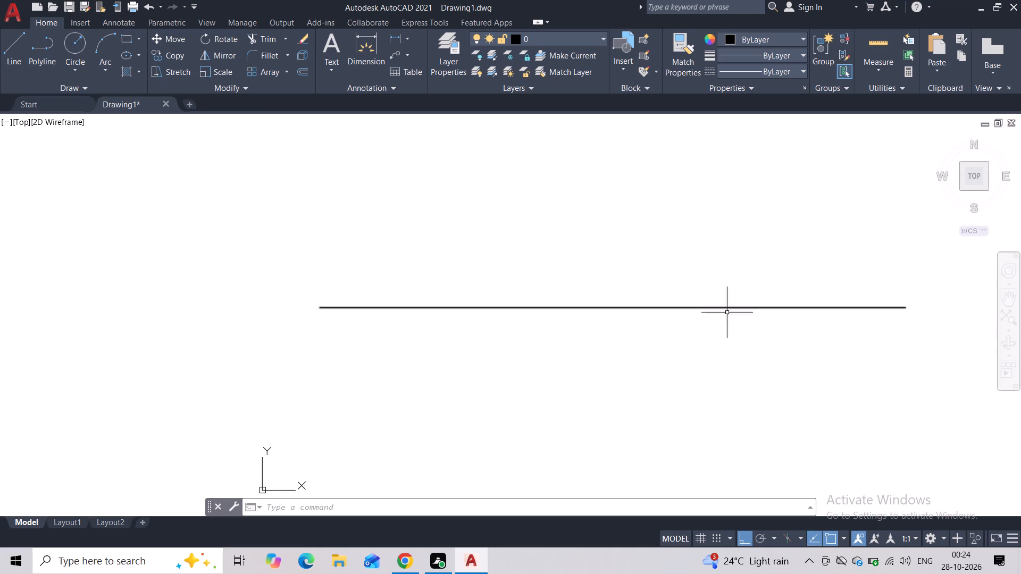
Extend the horizontal line with a second collinear segment drawn rightward from its right endpoint.
{"action": "middle_click_drag", "start_coordinate": [621, 320], "coordinate": [540, 345]}
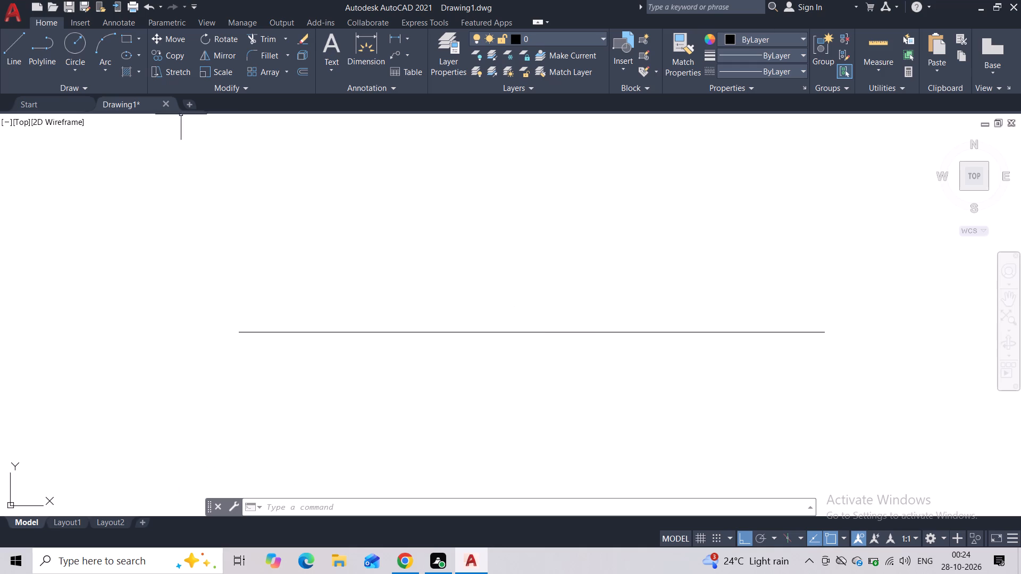
{"action": "left_click", "coordinate": [10, 54]}
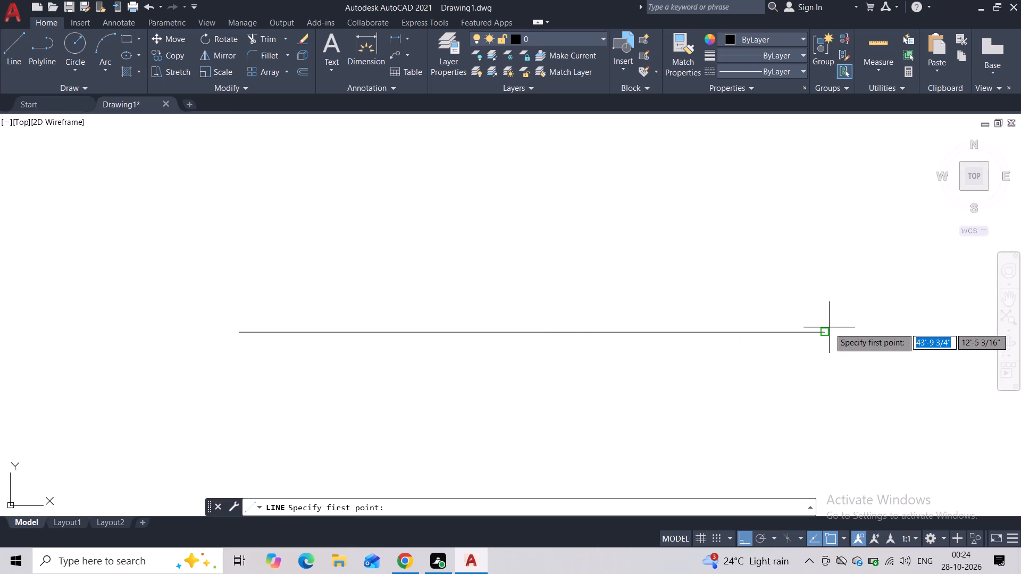
{"action": "left_click", "coordinate": [824, 335]}
{"action": "middle_click_drag", "start_coordinate": [896, 330], "coordinate": [632, 336]}
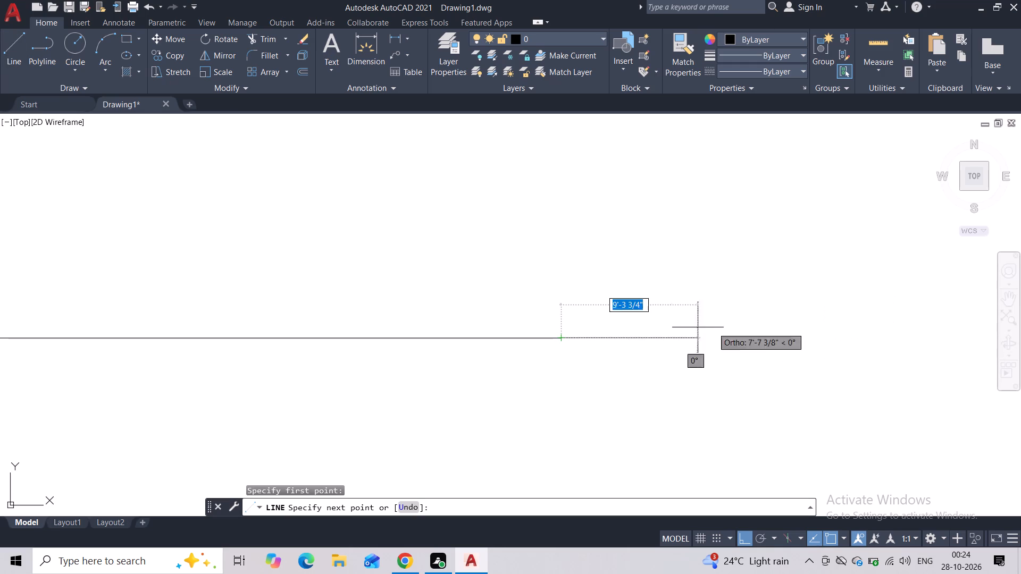
{"action": "left_click", "coordinate": [745, 324]}
{"action": "key", "text": "Escape"}
Join the two collinear horizontal segments into one line.
{"action": "left_click", "coordinate": [715, 315]}
{"action": "left_click", "coordinate": [393, 375]}
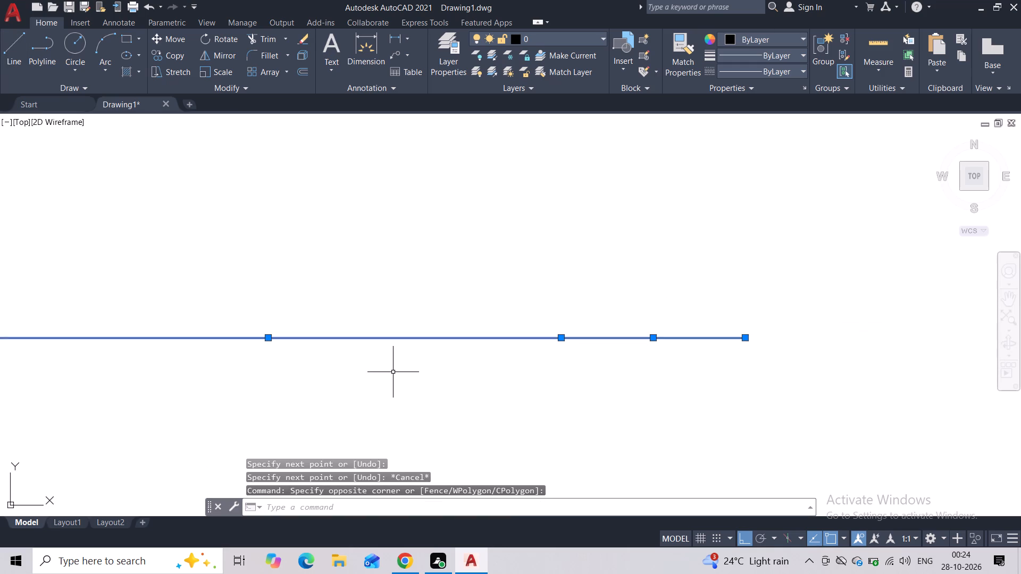
{"action": "key", "text": "j"}
{"action": "key", "text": "Return"}
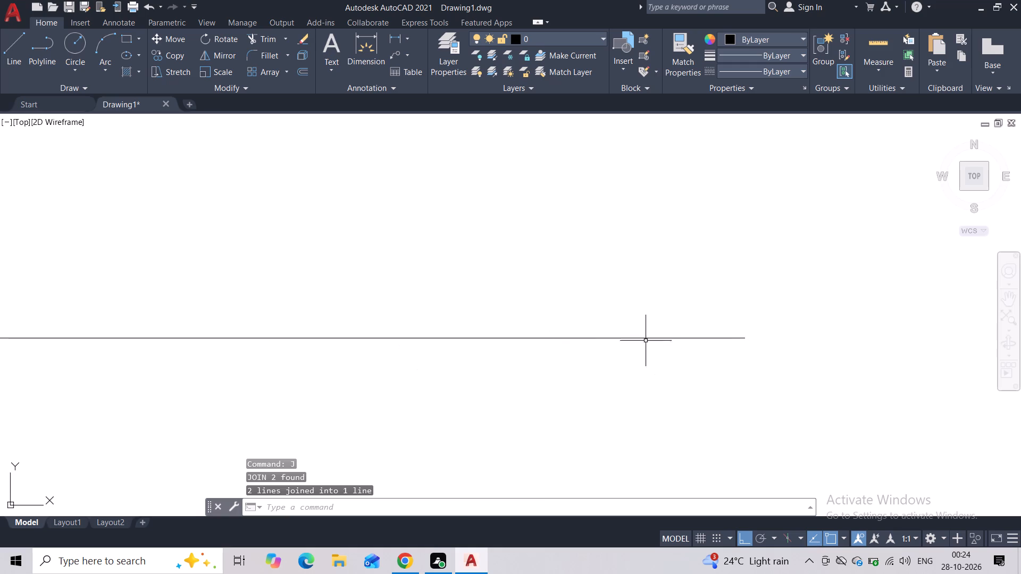
{"action": "key", "text": "space"}
{"action": "key", "text": "Escape"}
Draw a 5' vertical line upward from the right endpoint of the horizontal line.
{"action": "left_click", "coordinate": [21, 47]}
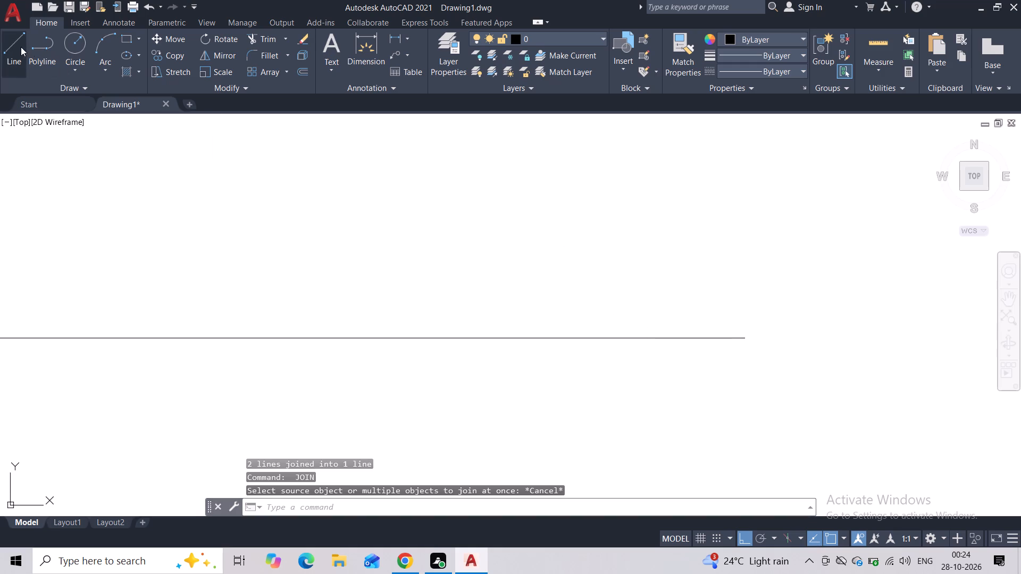
{"action": "left_click", "coordinate": [744, 337]}
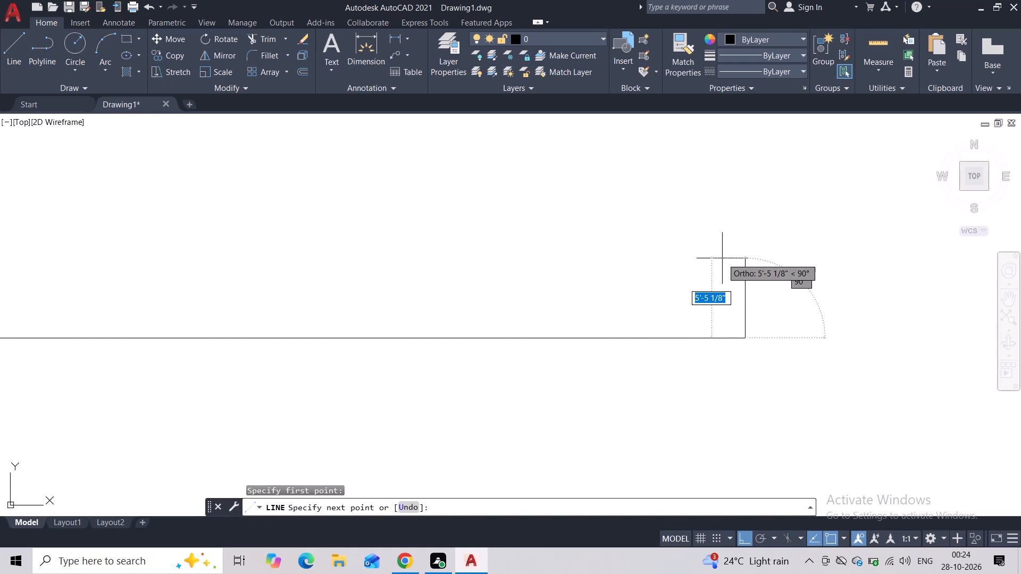
{"action": "type", "text": "5'"}
{"action": "key", "text": "Return"}
{"action": "key", "text": "Escape"}
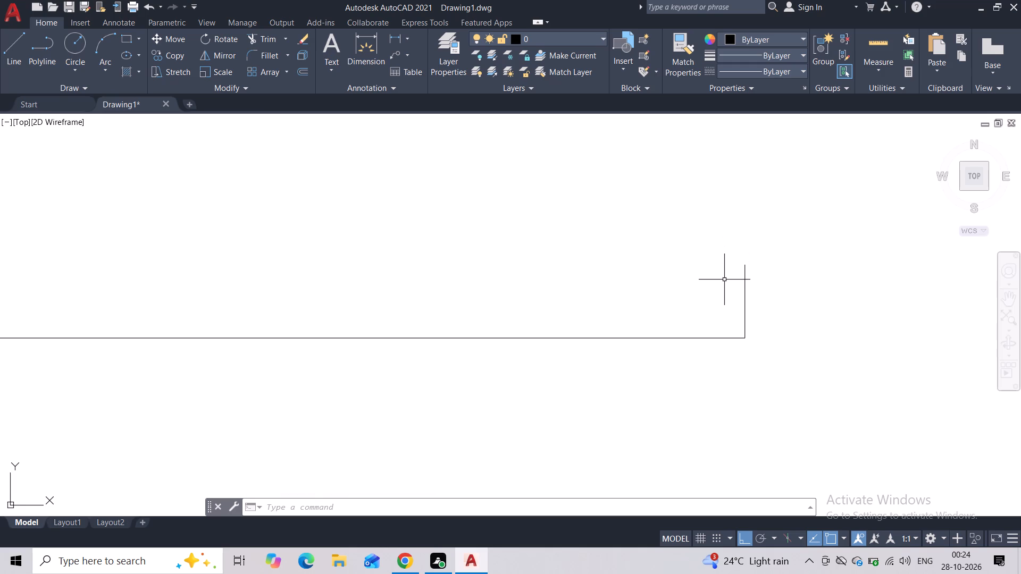
Move the horizontal and vertical lines together straight up, using their shared corner as the base point.
{"action": "scroll", "coordinate": [758, 281], "scroll_direction": "down", "scroll_amount": 2}
{"action": "middle_click_drag", "start_coordinate": [726, 278], "coordinate": [667, 381]}
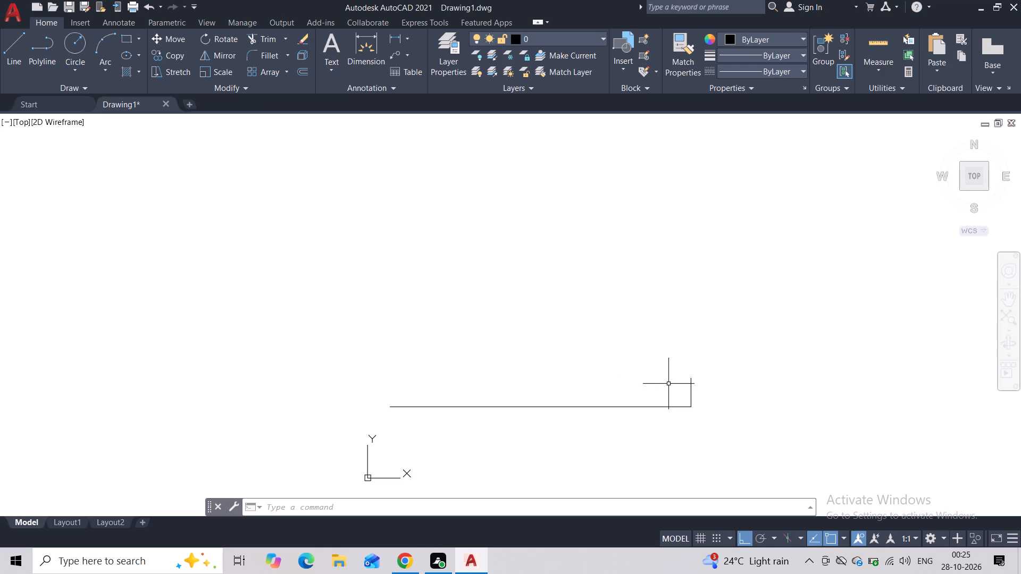
{"action": "middle_click_drag", "start_coordinate": [665, 384], "coordinate": [631, 380]}
{"action": "scroll", "coordinate": [631, 381], "scroll_direction": "down", "scroll_amount": 1}
{"action": "middle_click_drag", "start_coordinate": [626, 340], "coordinate": [621, 357]}
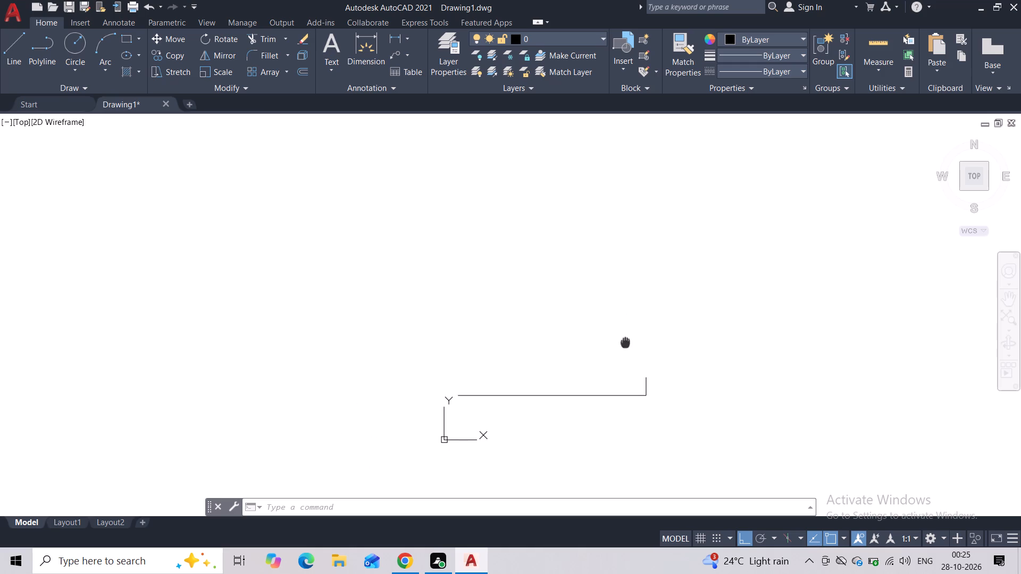
{"action": "middle_click_drag", "start_coordinate": [621, 357], "coordinate": [620, 367]}
{"action": "left_click", "coordinate": [650, 388]}
{"action": "left_click", "coordinate": [398, 496]}
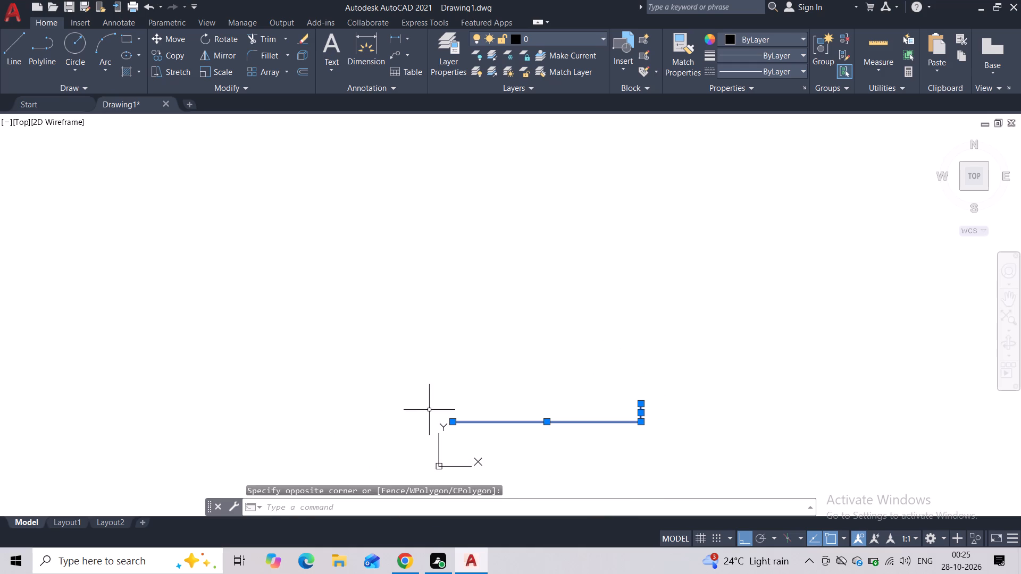
{"action": "left_click", "coordinate": [150, 40]}
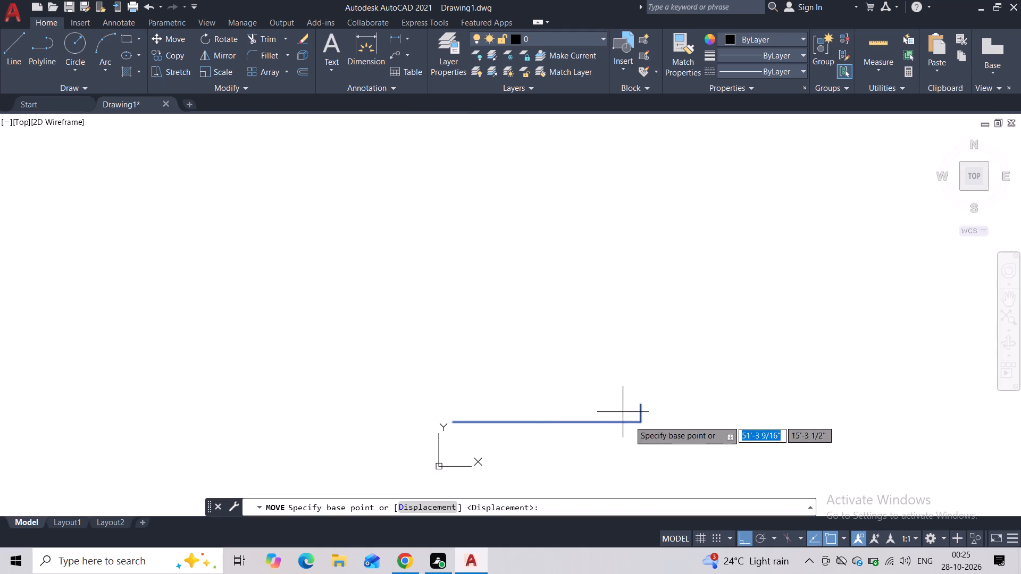
{"action": "left_click", "coordinate": [645, 424]}
{"action": "left_click", "coordinate": [639, 347]}
{"action": "key", "text": "Escape"}
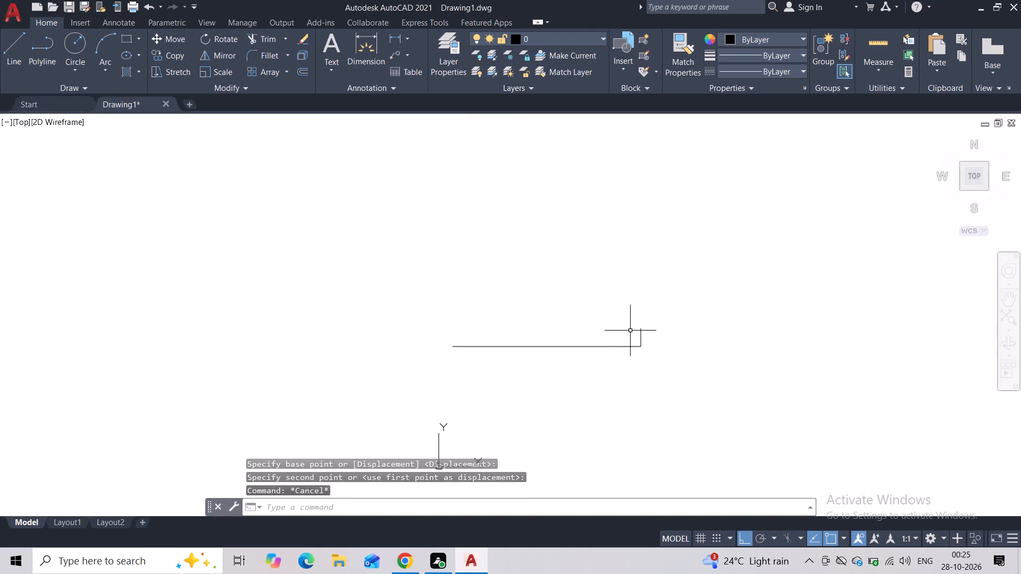
Draw a further vertical segment upward from the top endpoint of the 5' vertical line.
{"action": "scroll", "coordinate": [614, 328], "scroll_direction": "up", "scroll_amount": 1}
{"action": "middle_click_drag", "start_coordinate": [611, 330], "coordinate": [483, 365]}
{"action": "scroll", "coordinate": [487, 365], "scroll_direction": "up", "scroll_amount": 1}
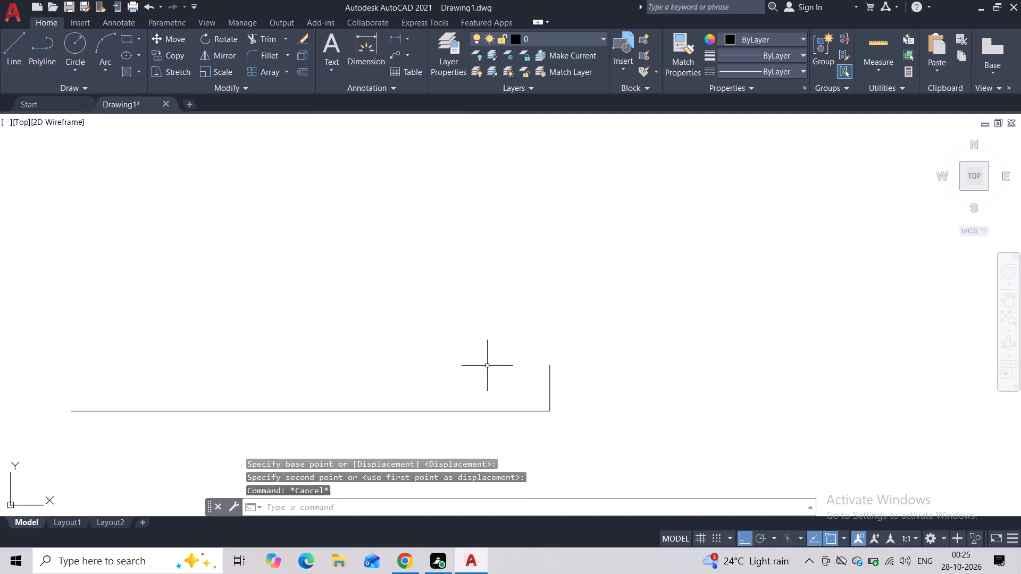
{"action": "left_click", "coordinate": [3, 61]}
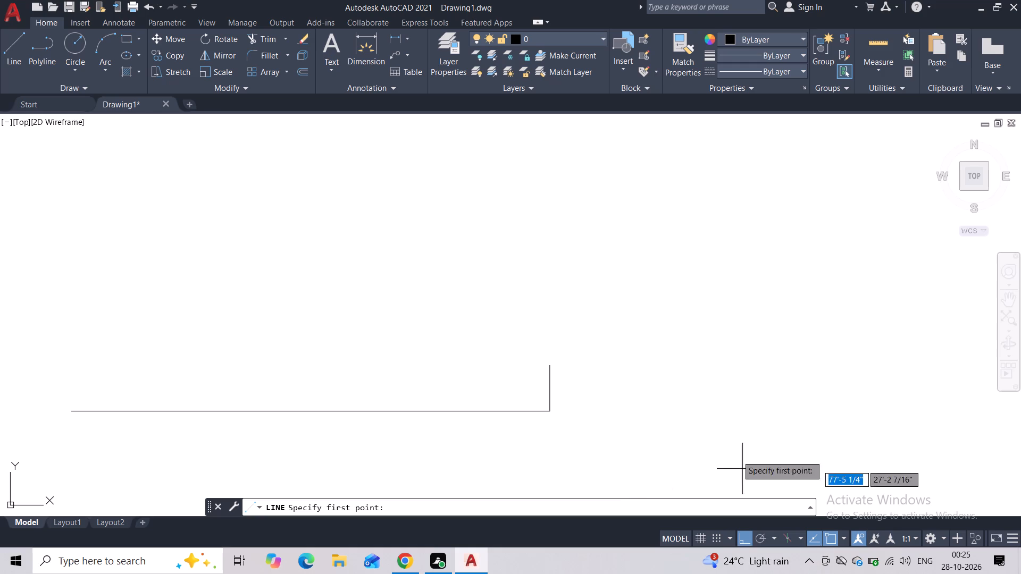
{"action": "left_click", "coordinate": [550, 369]}
{"action": "left_click", "coordinate": [558, 294]}
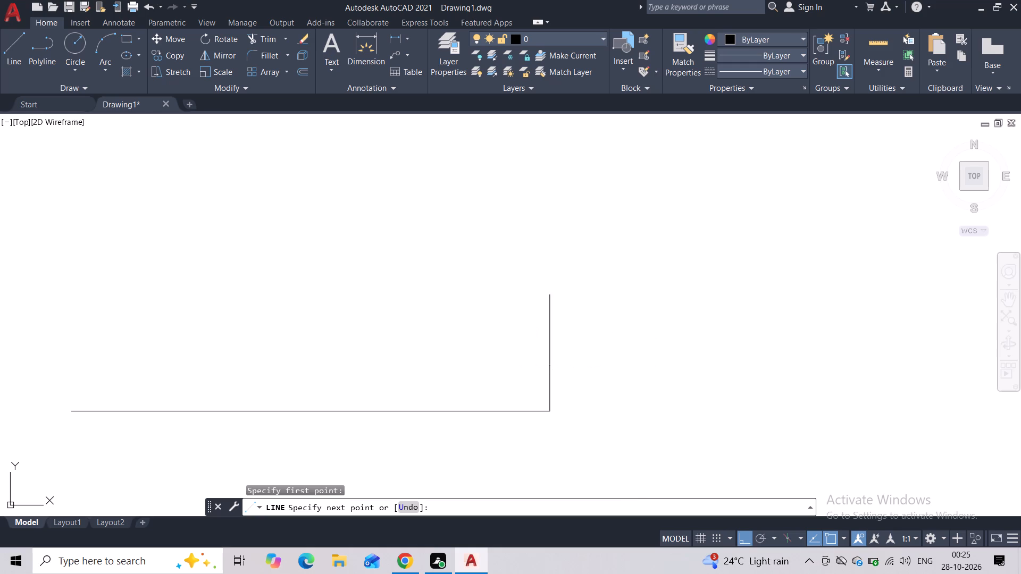
{"action": "key", "text": "Escape"}
Draw a horizontal line leftward from the top of the vertical side, ending about above the bottom line's left end.
{"action": "scroll", "coordinate": [567, 351], "scroll_direction": "down", "scroll_amount": 3}
{"action": "middle_click_drag", "start_coordinate": [565, 291], "coordinate": [563, 319]}
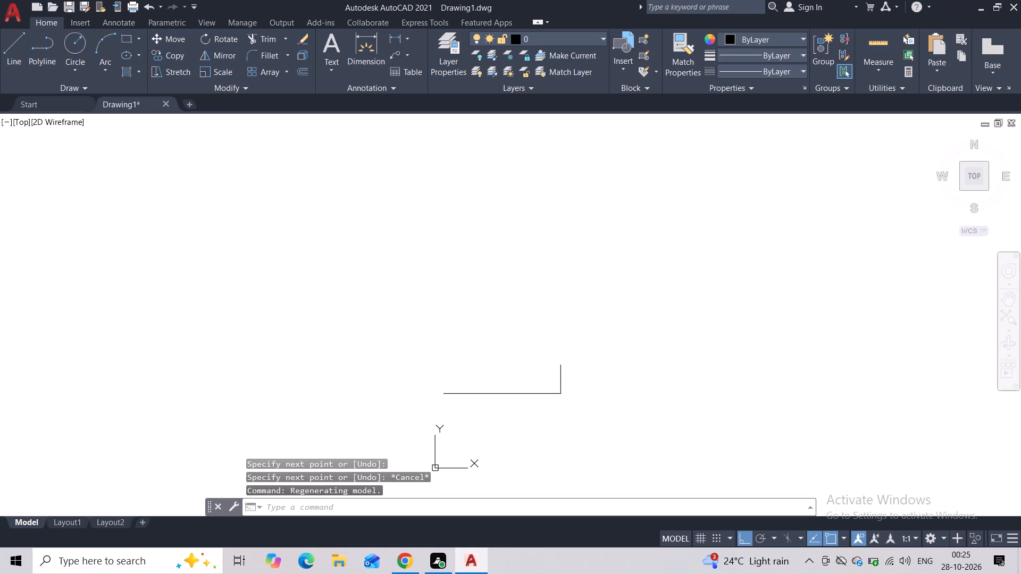
{"action": "scroll", "coordinate": [561, 355], "scroll_direction": "up", "scroll_amount": 1}
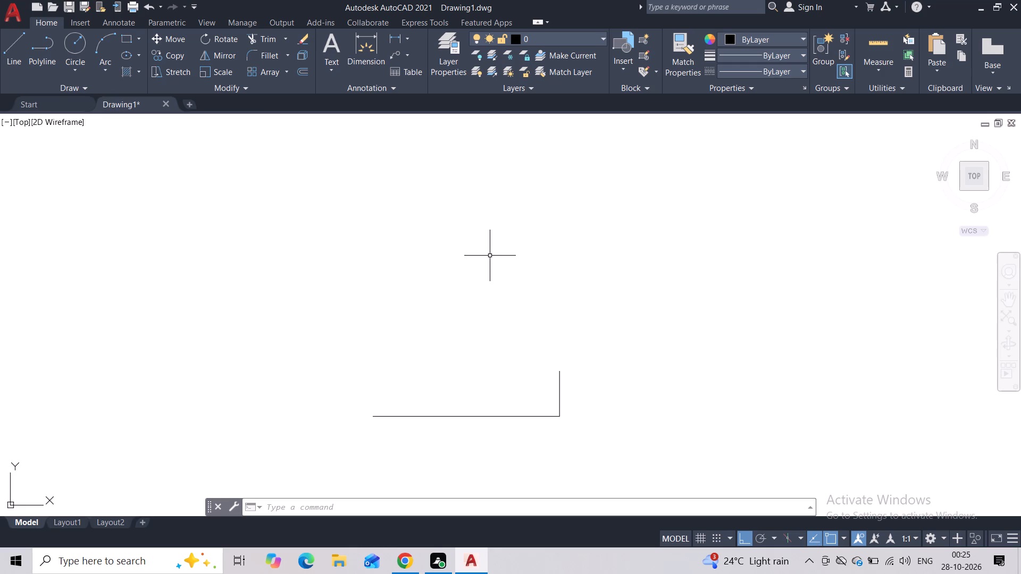
{"action": "middle_click_drag", "start_coordinate": [467, 372], "coordinate": [442, 344]}
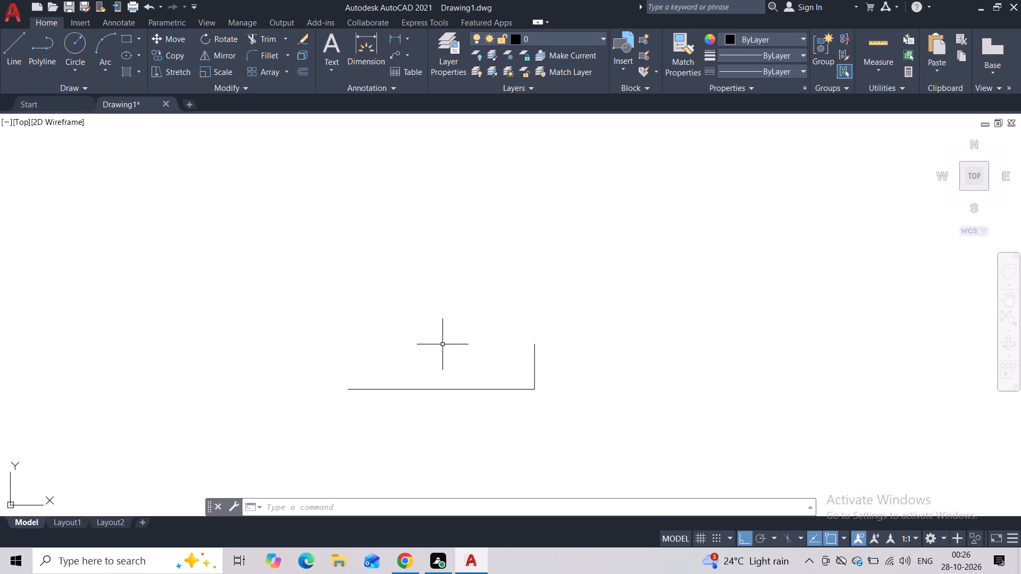
{"action": "scroll", "coordinate": [480, 360], "scroll_direction": "up", "scroll_amount": 1}
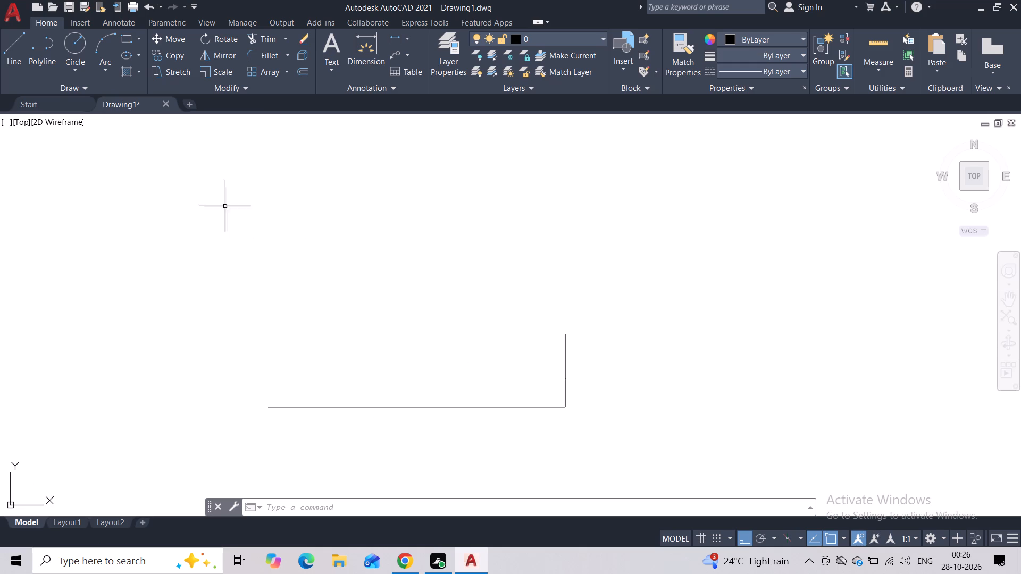
{"action": "left_click", "coordinate": [3, 60]}
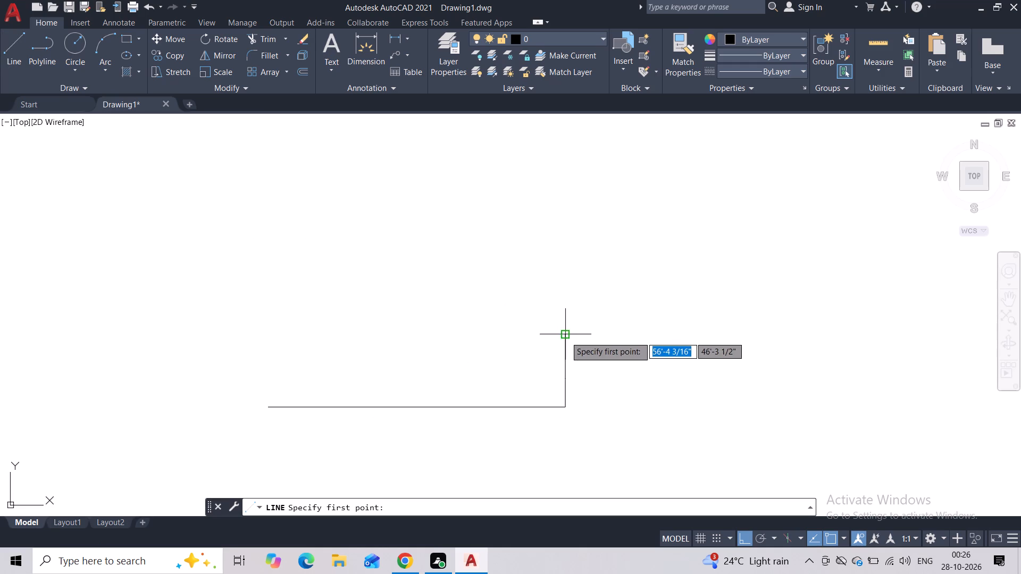
{"action": "left_click", "coordinate": [566, 337]}
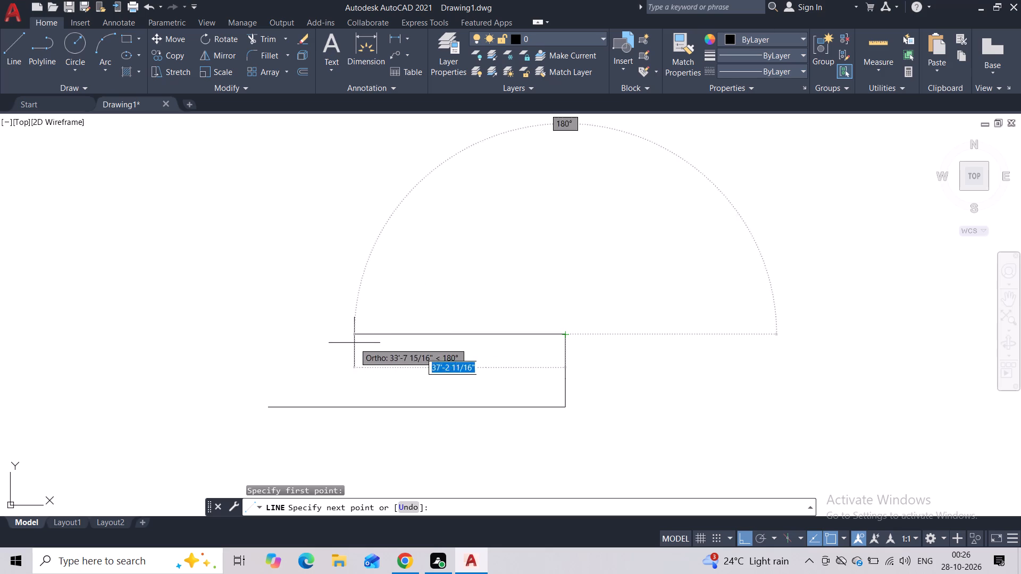
{"action": "left_click", "coordinate": [270, 344]}
{"action": "key", "text": "Escape"}
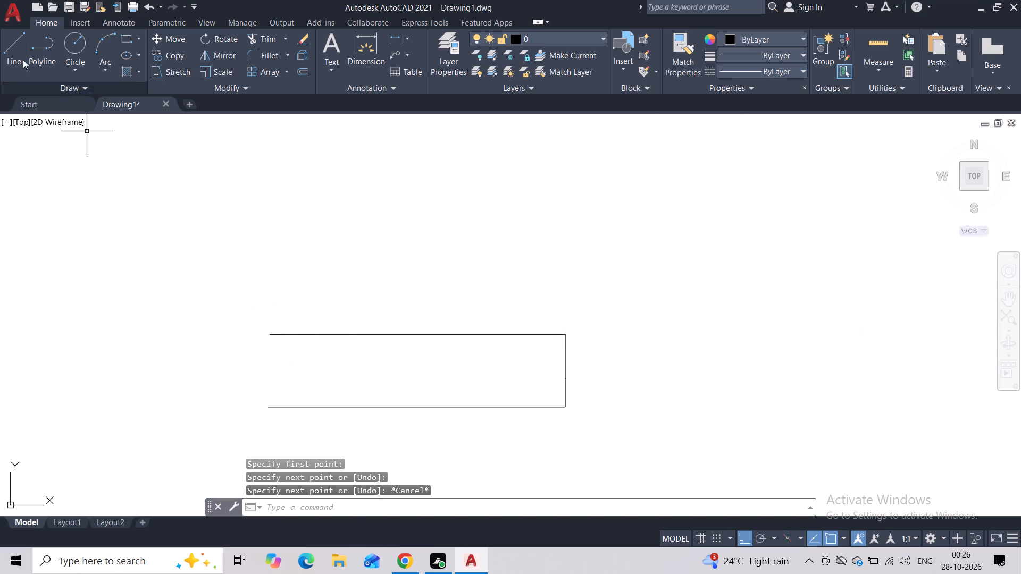
Draw a vertical dividing line from the top horizontal line down to the bottom one, inward from the right side.
{"action": "left_click", "coordinate": [9, 50]}
{"action": "middle_click_drag", "start_coordinate": [518, 353], "coordinate": [491, 312]}
{"action": "scroll", "coordinate": [491, 312], "scroll_direction": "up", "scroll_amount": 2}
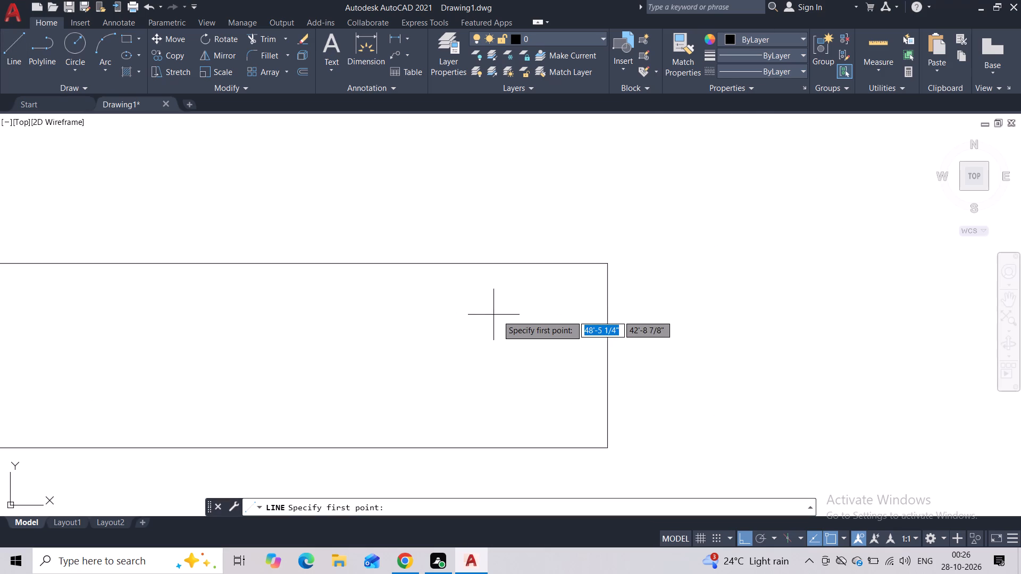
{"action": "left_click", "coordinate": [437, 264]}
{"action": "left_click", "coordinate": [437, 444]}
{"action": "key", "text": "Escape"}
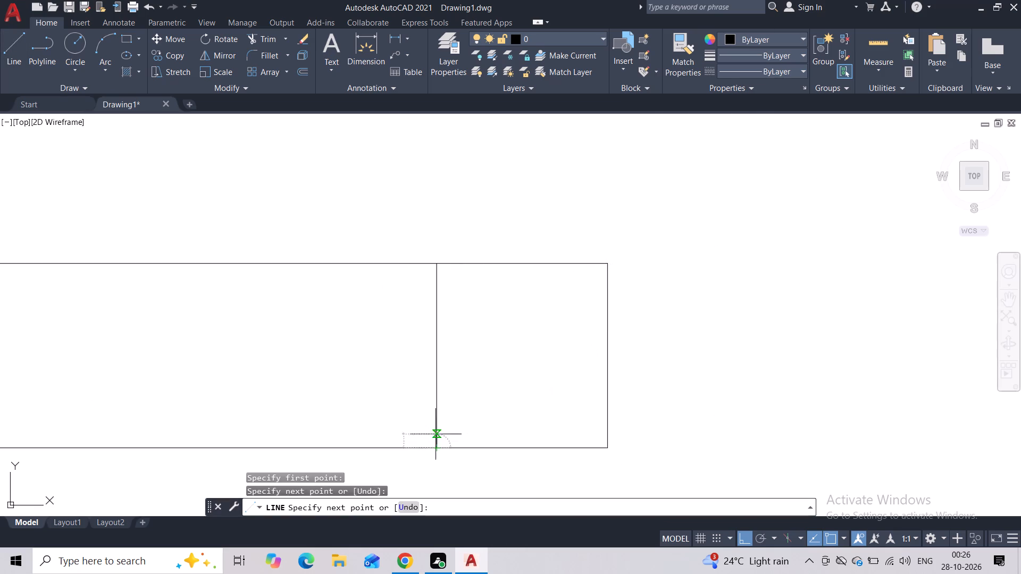
Move the internal vertical dividing line about 1'-6" to the right along the top horizontal line.
{"action": "scroll", "coordinate": [423, 360], "scroll_direction": "down", "scroll_amount": 2}
{"action": "middle_click_drag", "start_coordinate": [415, 363], "coordinate": [454, 368]}
{"action": "scroll", "coordinate": [454, 368], "scroll_direction": "up", "scroll_amount": 1}
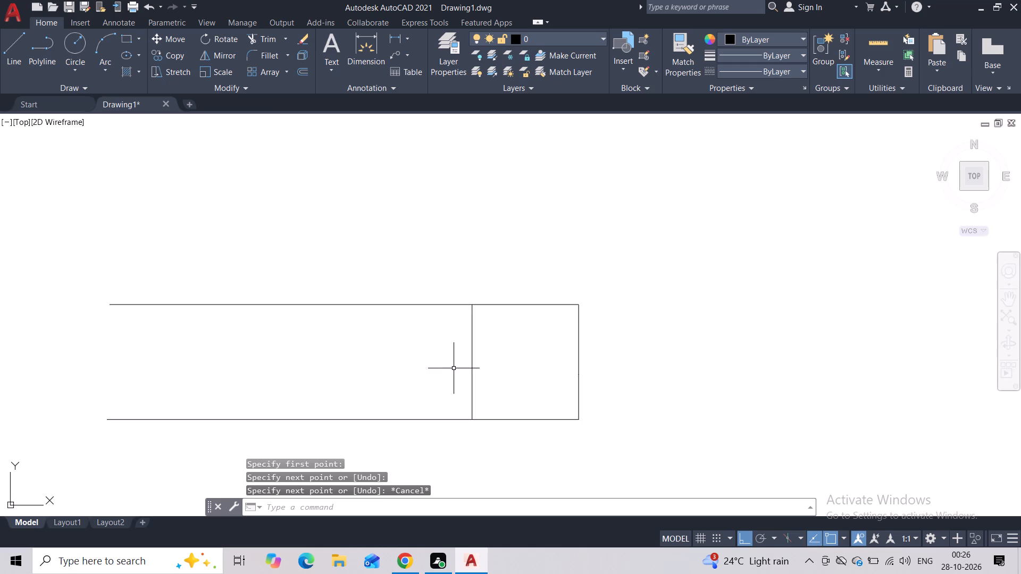
{"action": "scroll", "coordinate": [464, 368], "scroll_direction": "up", "scroll_amount": 1}
{"action": "left_click", "coordinate": [507, 360]}
{"action": "left_click", "coordinate": [476, 370]}
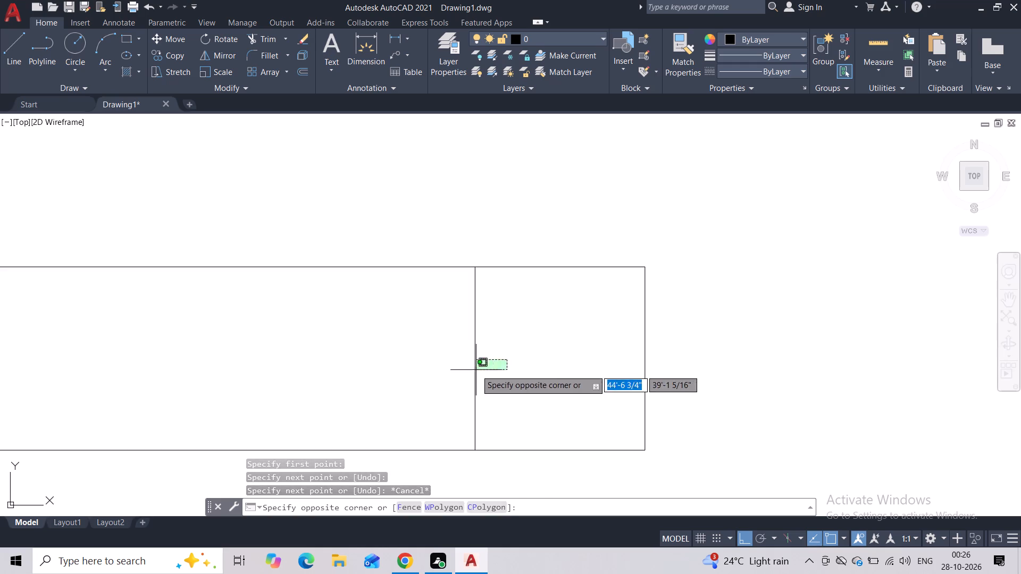
{"action": "left_click", "coordinate": [492, 358]}
{"action": "left_click", "coordinate": [453, 366]}
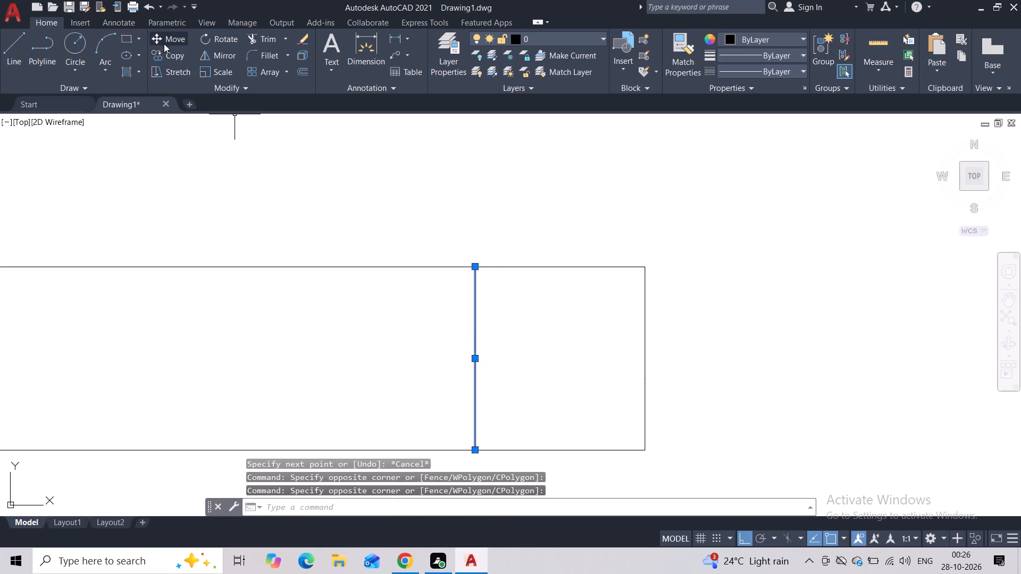
{"action": "left_click", "coordinate": [164, 42]}
{"action": "left_click", "coordinate": [476, 265]}
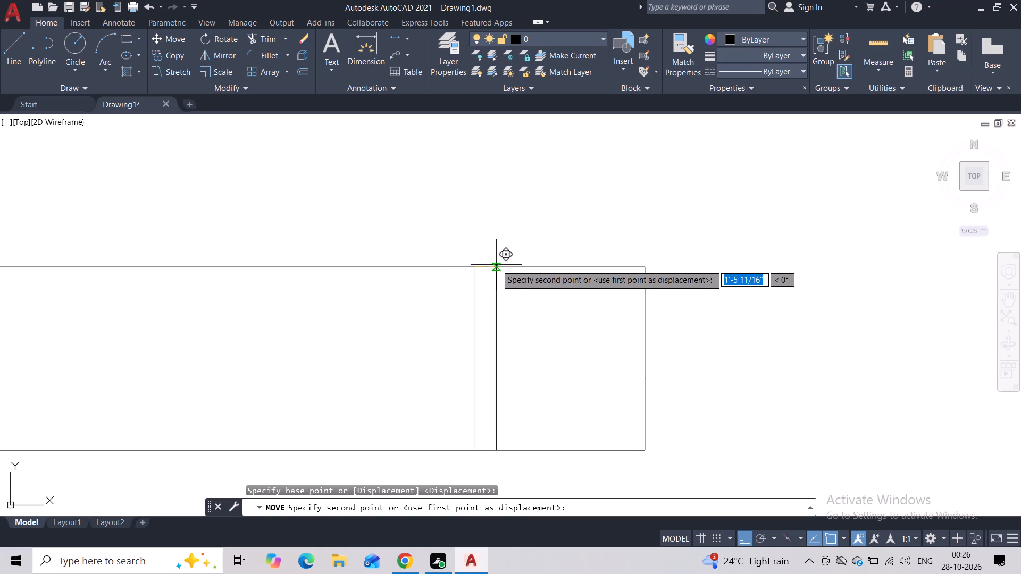
{"action": "left_click", "coordinate": [496, 265]}
{"action": "key", "text": "Escape"}
Copy the dividing line leftward four times at roughly equal spacing, placing the last copy near the left ends of the horizontal lines.
{"action": "left_click", "coordinate": [528, 295]}
{"action": "left_click_drag", "start_coordinate": [506, 307], "coordinate": [466, 314]}
{"action": "left_click", "coordinate": [513, 298]}
{"action": "left_click", "coordinate": [465, 319]}
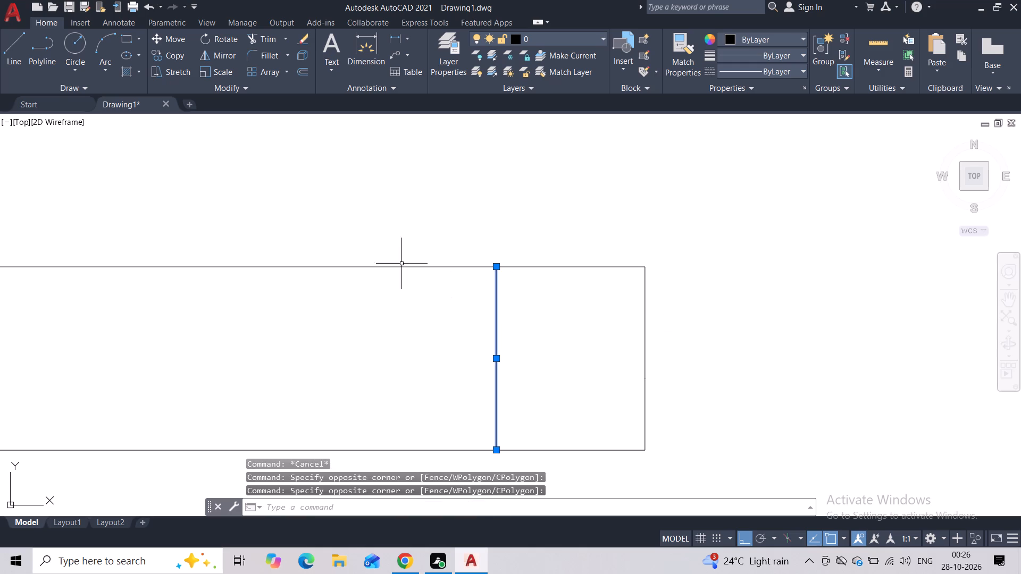
{"action": "left_click", "coordinate": [155, 53]}
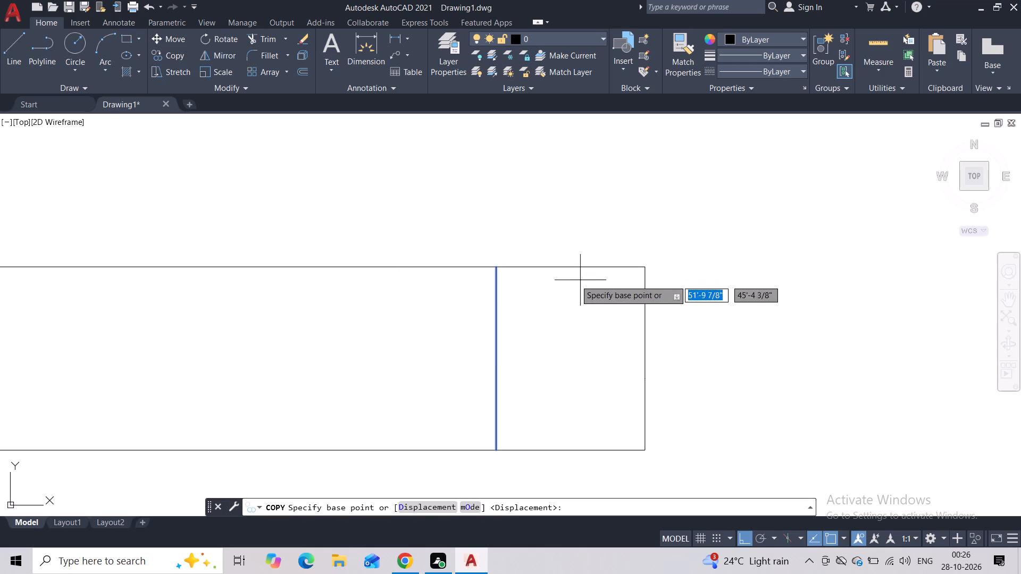
{"action": "left_click", "coordinate": [493, 267]}
{"action": "left_click", "coordinate": [348, 280]}
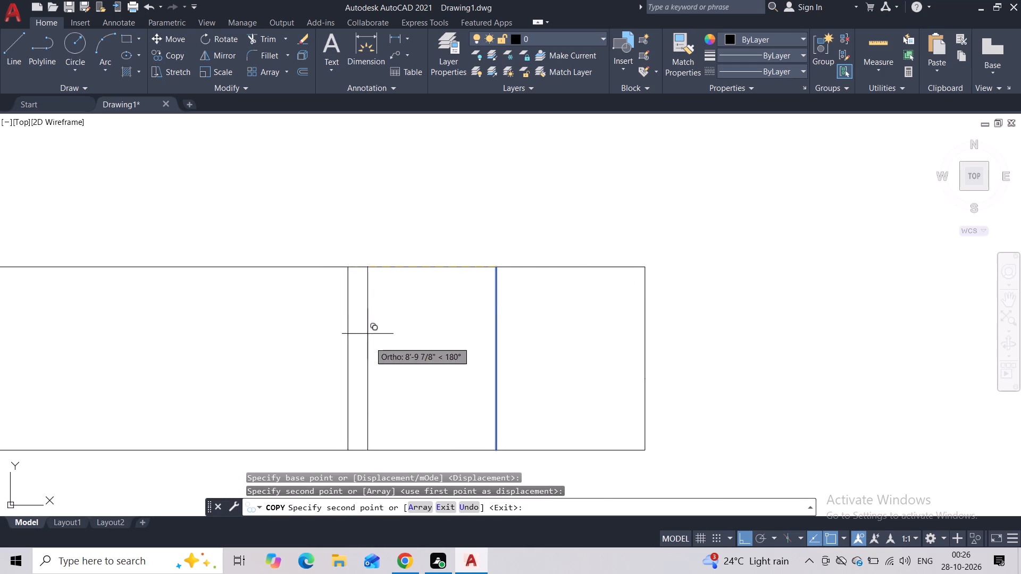
{"action": "scroll", "coordinate": [370, 343], "scroll_direction": "down", "scroll_amount": 2}
{"action": "middle_click_drag", "start_coordinate": [370, 343], "coordinate": [476, 343]}
{"action": "scroll", "coordinate": [446, 346], "scroll_direction": "up", "scroll_amount": 1}
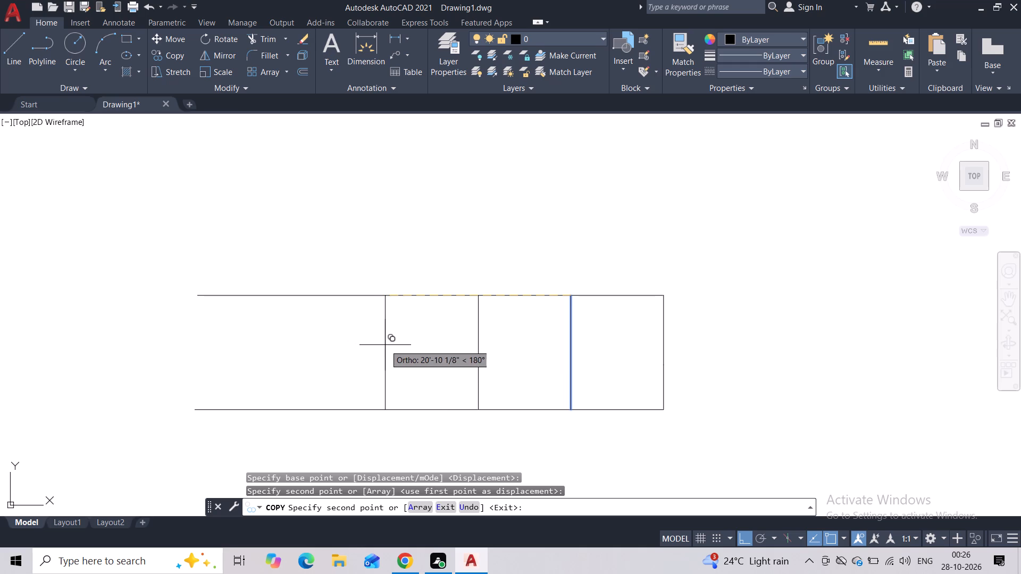
{"action": "left_click", "coordinate": [381, 345]}
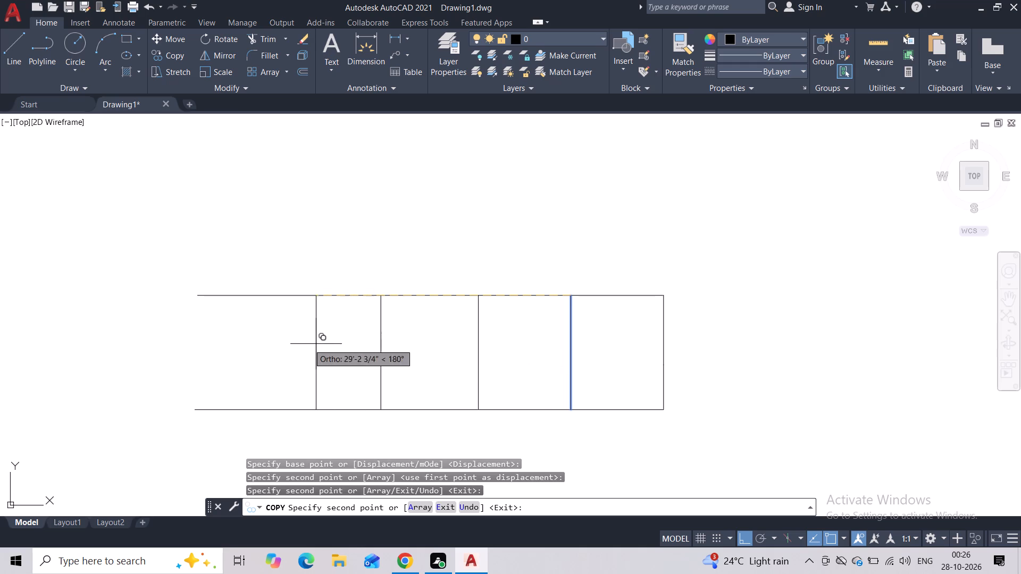
{"action": "left_click", "coordinate": [285, 344]}
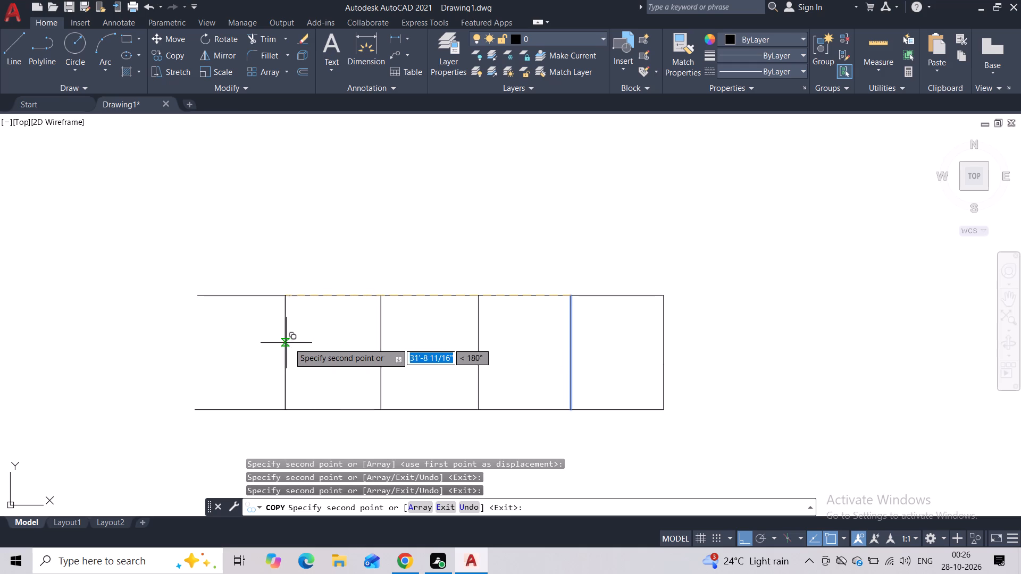
{"action": "middle_click_drag", "start_coordinate": [292, 343], "coordinate": [468, 380]}
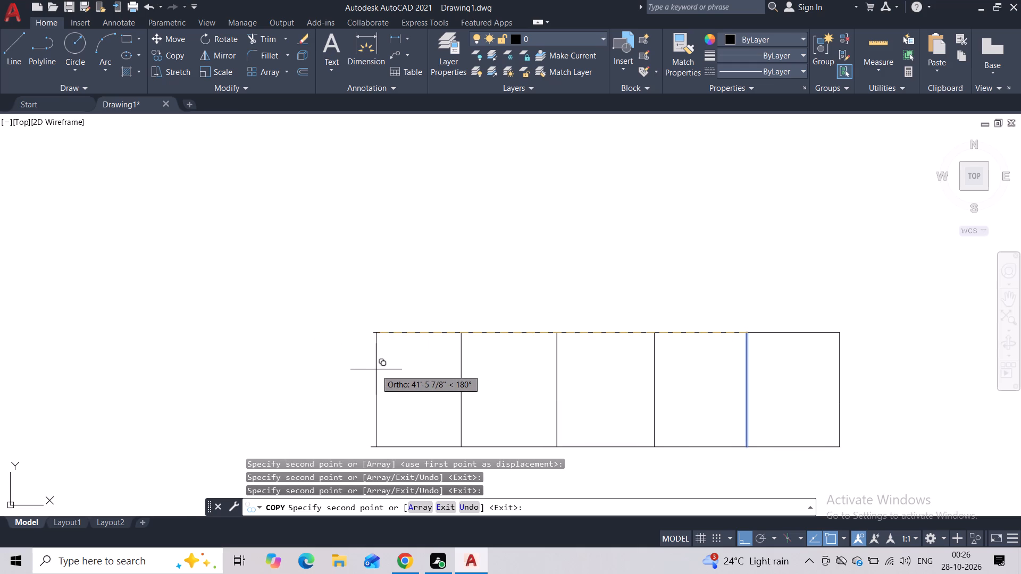
{"action": "left_click", "coordinate": [374, 369]}
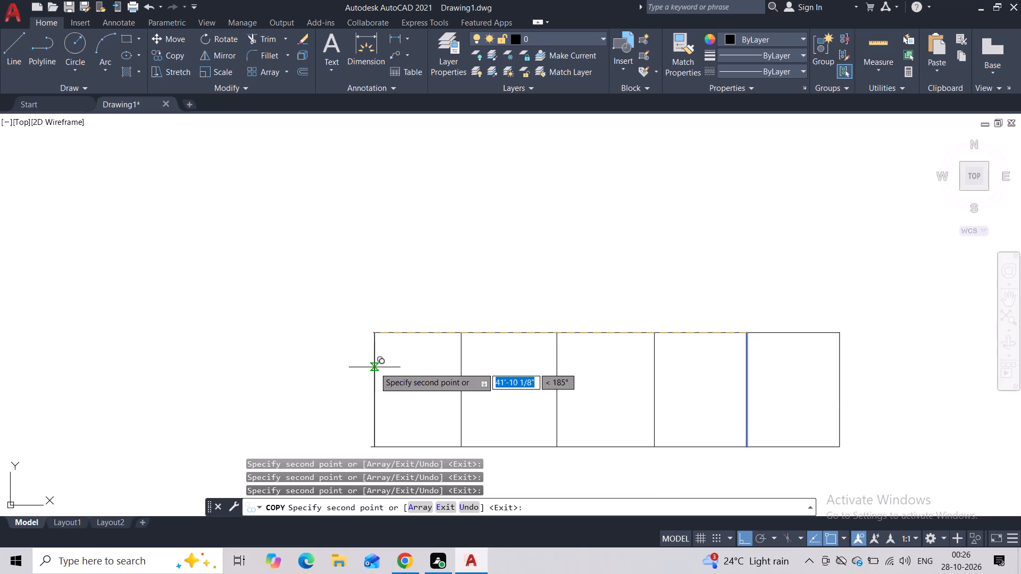
{"action": "scroll", "coordinate": [374, 358], "scroll_direction": "up", "scroll_amount": 3}
{"action": "key", "text": "Escape"}
Extend the bottom edge by drawing a horizontal line about 25' leftward from its left endpoint.
{"action": "scroll", "coordinate": [377, 357], "scroll_direction": "down", "scroll_amount": 1}
{"action": "scroll", "coordinate": [428, 395], "scroll_direction": "down", "scroll_amount": 2}
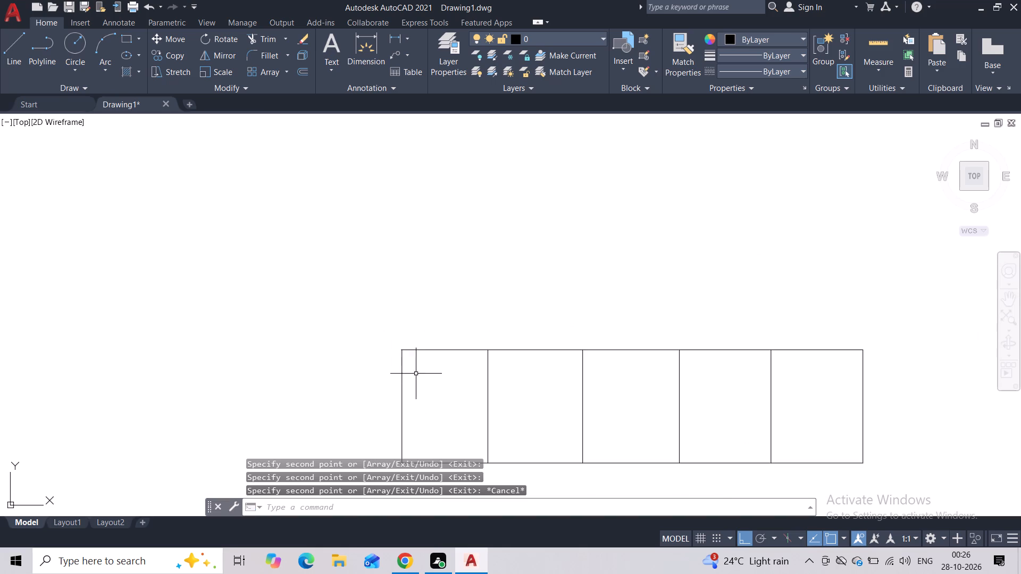
{"action": "middle_click_drag", "start_coordinate": [435, 405], "coordinate": [395, 319]}
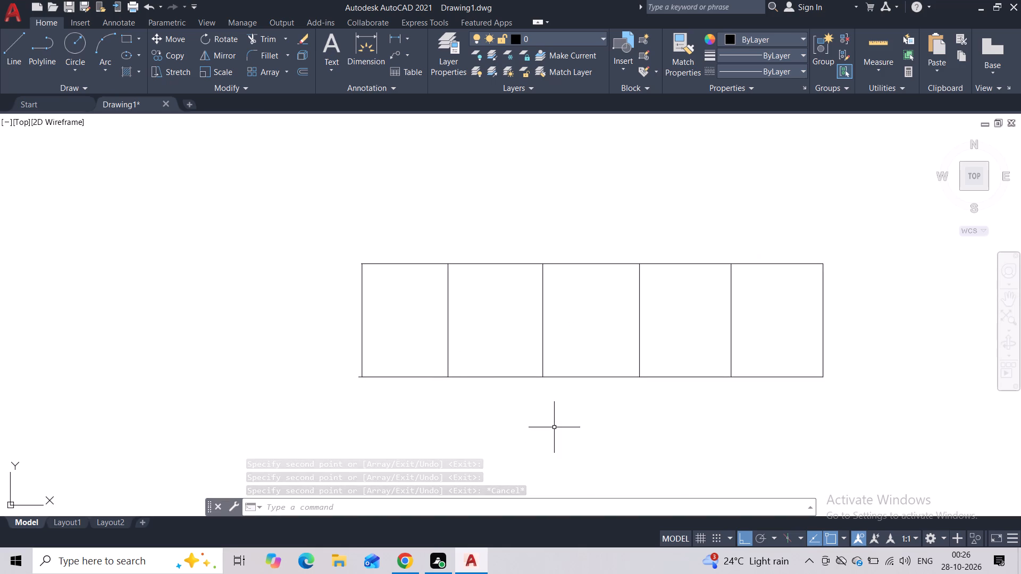
{"action": "left_click", "coordinate": [17, 60]}
{"action": "scroll", "coordinate": [233, 372], "scroll_direction": "down", "scroll_amount": 2}
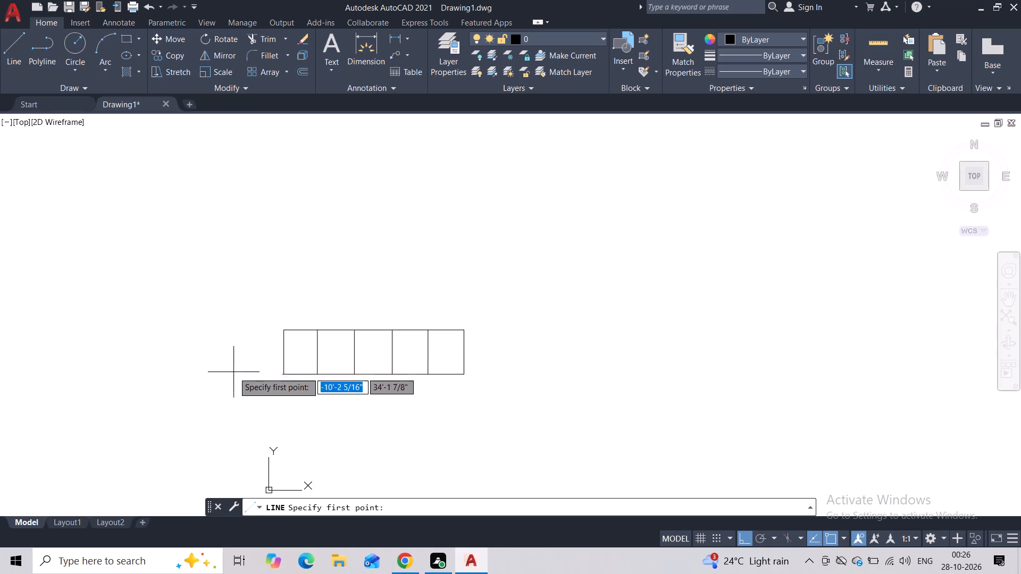
{"action": "scroll", "coordinate": [274, 390], "scroll_direction": "up", "scroll_amount": 2}
{"action": "middle_click_drag", "start_coordinate": [274, 391], "coordinate": [476, 443]}
{"action": "scroll", "coordinate": [472, 432], "scroll_direction": "up", "scroll_amount": 1}
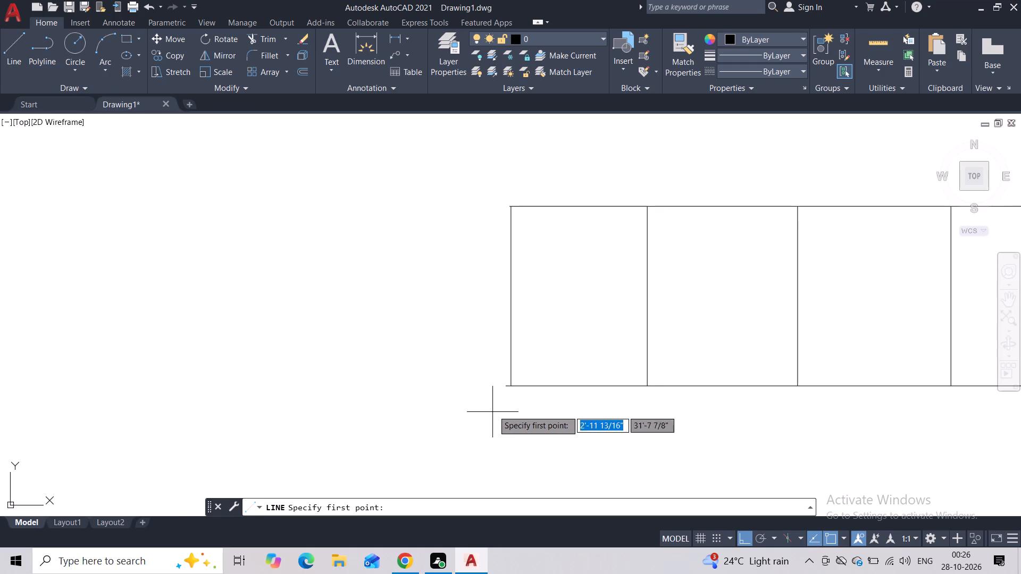
{"action": "left_click", "coordinate": [506, 387]}
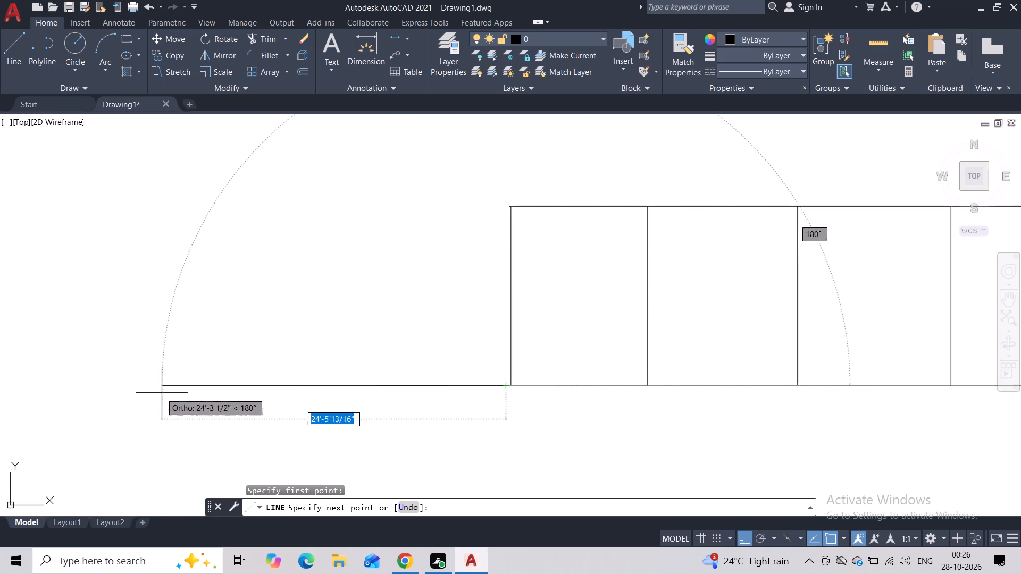
{"action": "left_click", "coordinate": [152, 395]}
{"action": "key", "text": "Escape"}
Draw a horizontal line leftward from the top edge's left endpoint, ending slightly beyond the end of the extended bottom edge.
{"action": "key", "text": "space"}
{"action": "scroll", "coordinate": [511, 214], "scroll_direction": "up", "scroll_amount": 1}
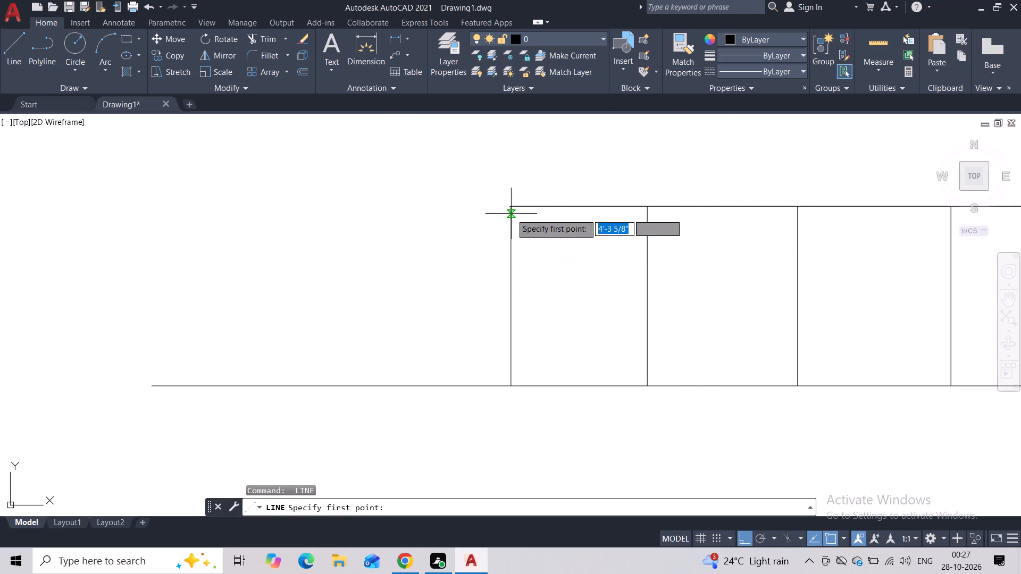
{"action": "scroll", "coordinate": [511, 214], "scroll_direction": "up", "scroll_amount": 4}
{"action": "left_click", "coordinate": [494, 161]}
{"action": "middle_click", "coordinate": [304, 202]}
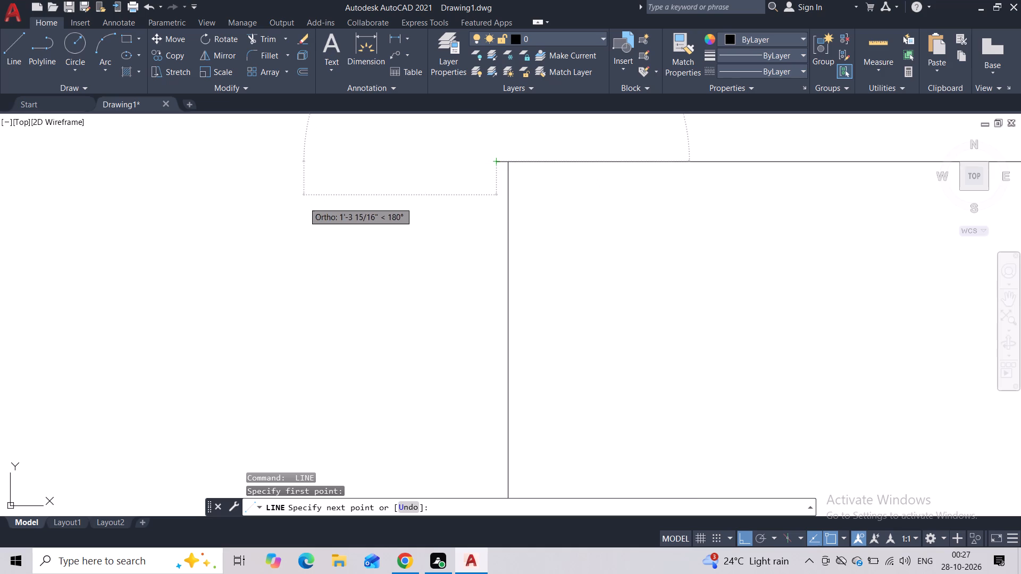
{"action": "scroll", "coordinate": [304, 206], "scroll_direction": "down", "scroll_amount": 3}
{"action": "scroll", "coordinate": [129, 234], "scroll_direction": "down", "scroll_amount": 2}
{"action": "middle_click_drag", "start_coordinate": [134, 238], "coordinate": [348, 262]}
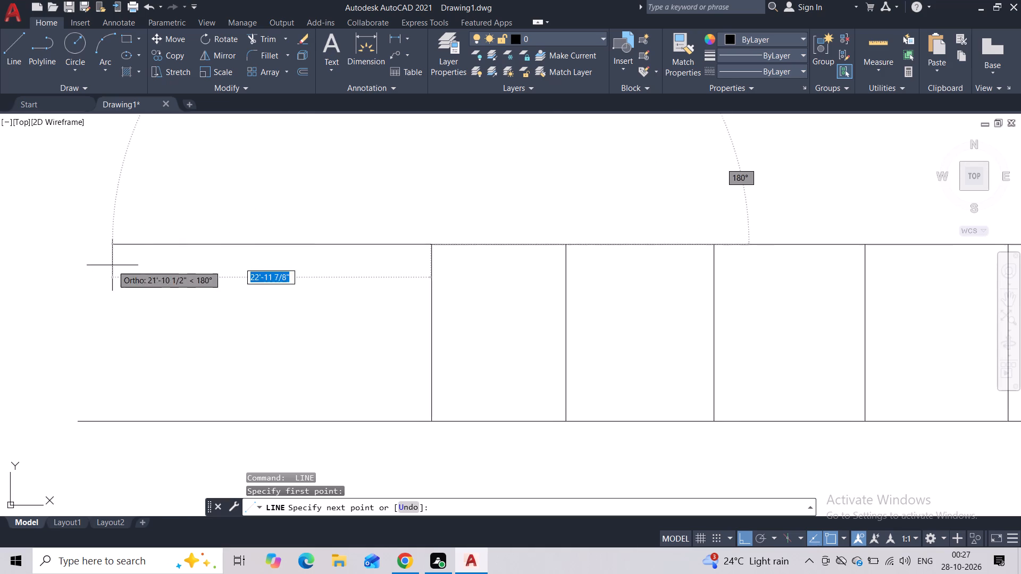
{"action": "left_click", "coordinate": [63, 259]}
{"action": "key", "text": "Escape"}
Copy the leftmost vertical line leftward twice, about 11' and 24' away, between the extended horizontal lines.
{"action": "left_click_drag", "start_coordinate": [455, 316], "coordinate": [447, 315]}
{"action": "left_click", "coordinate": [410, 316]}
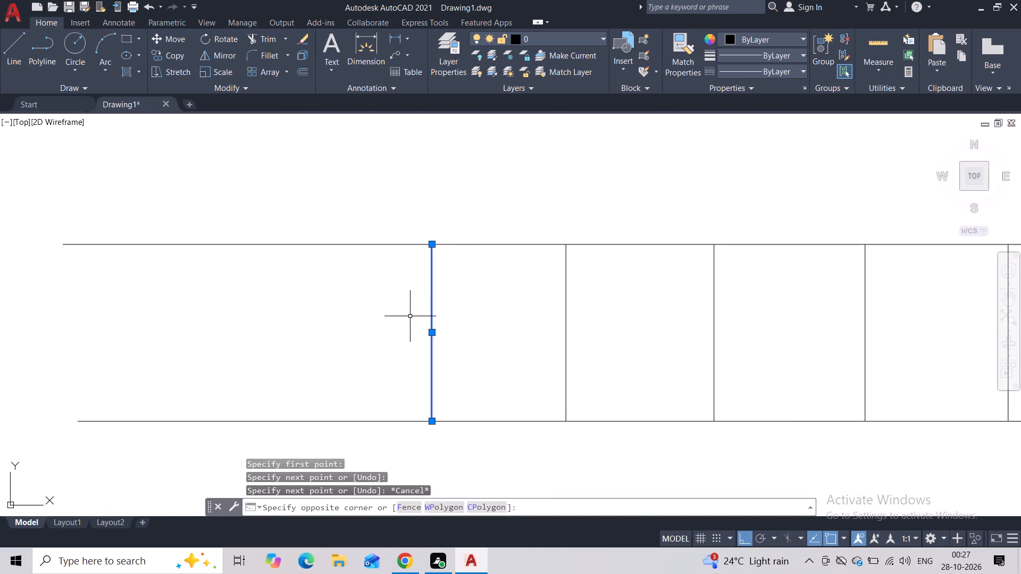
{"action": "left_click", "coordinate": [183, 52]}
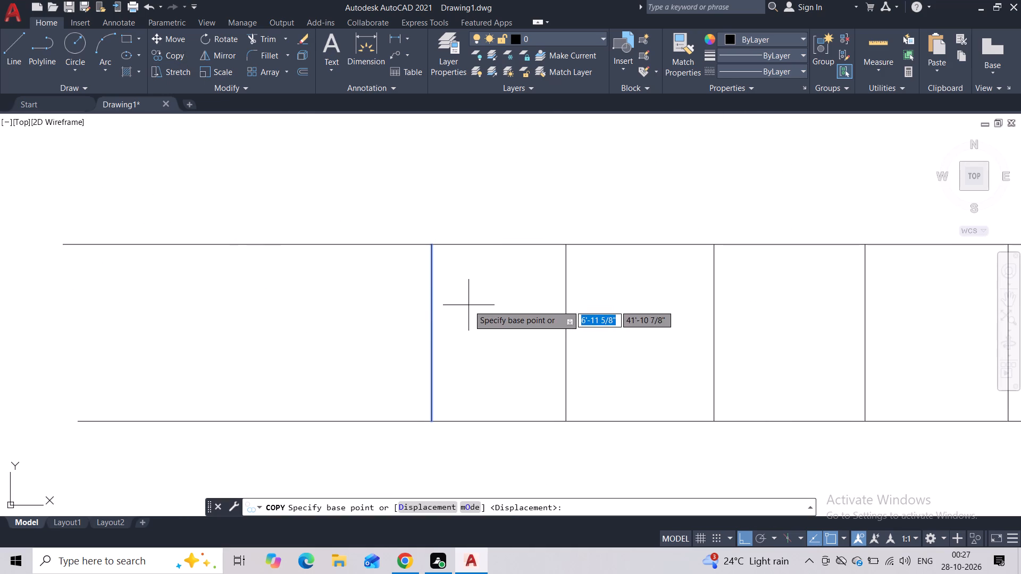
{"action": "scroll", "coordinate": [468, 306], "scroll_direction": "down", "scroll_amount": 1}
{"action": "middle_click_drag", "start_coordinate": [470, 307], "coordinate": [406, 288]}
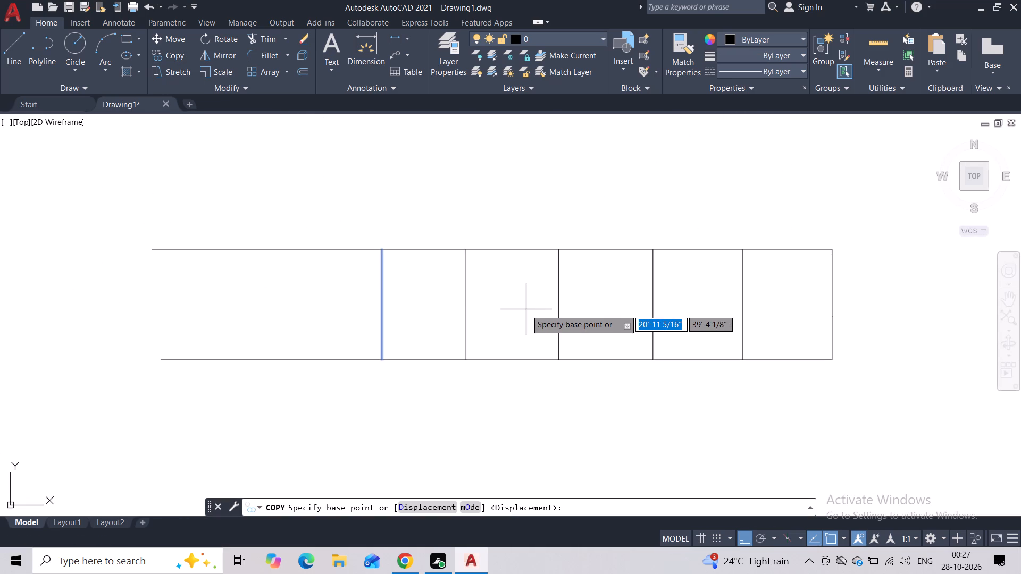
{"action": "left_click", "coordinate": [381, 249]}
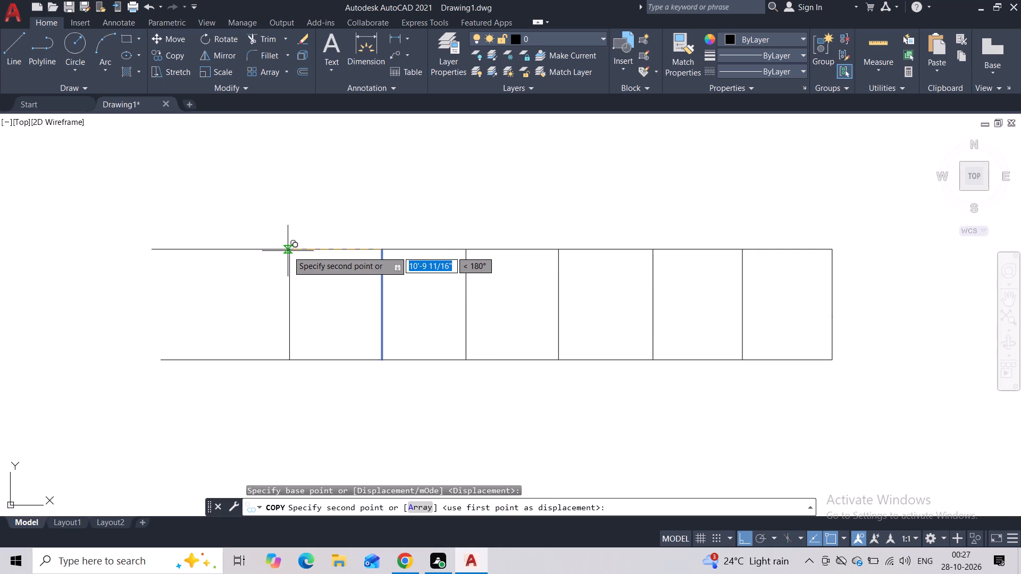
{"action": "left_click", "coordinate": [285, 251]}
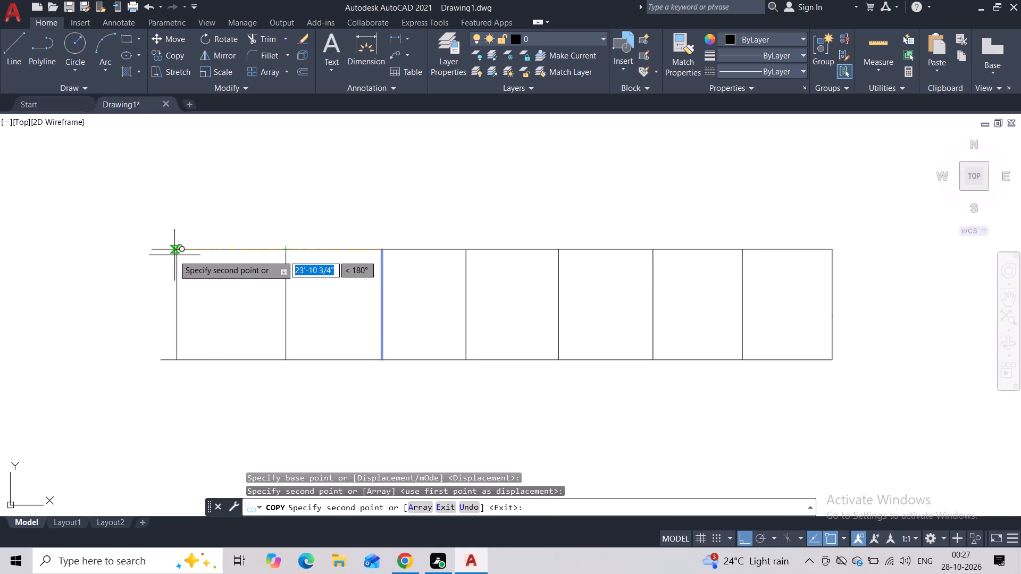
{"action": "left_click", "coordinate": [169, 255]}
{"action": "key", "text": "Escape"}
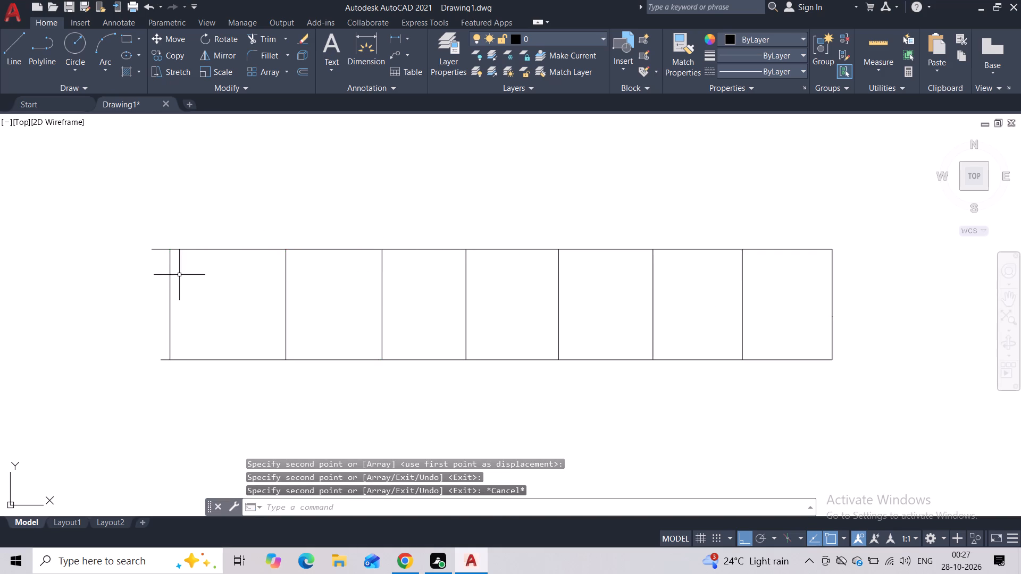
Move the leftmost vertical line inward to the right so its bay is about as wide as the neighbouring ones.
{"action": "left_click", "coordinate": [179, 275]}
{"action": "left_click", "coordinate": [172, 275]}
{"action": "left_click", "coordinate": [186, 274]}
{"action": "left_click", "coordinate": [89, 298]}
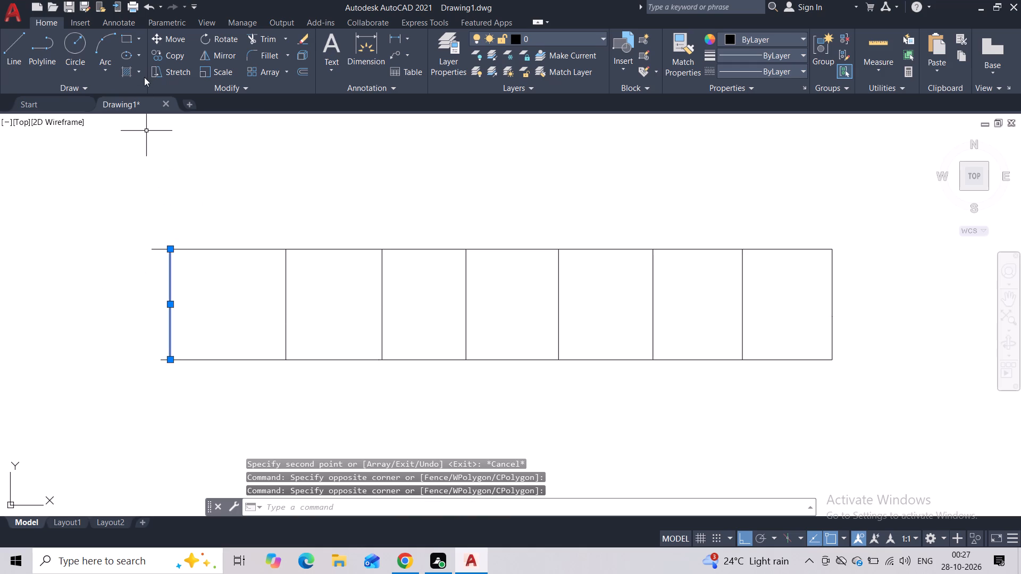
{"action": "left_click", "coordinate": [158, 38]}
{"action": "left_click", "coordinate": [163, 250]}
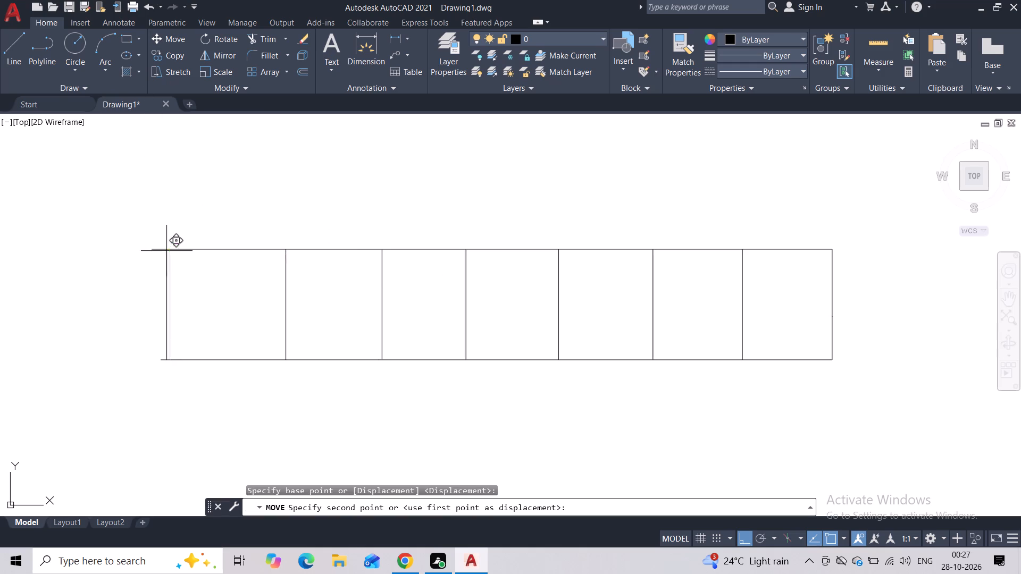
{"action": "left_click", "coordinate": [197, 256]}
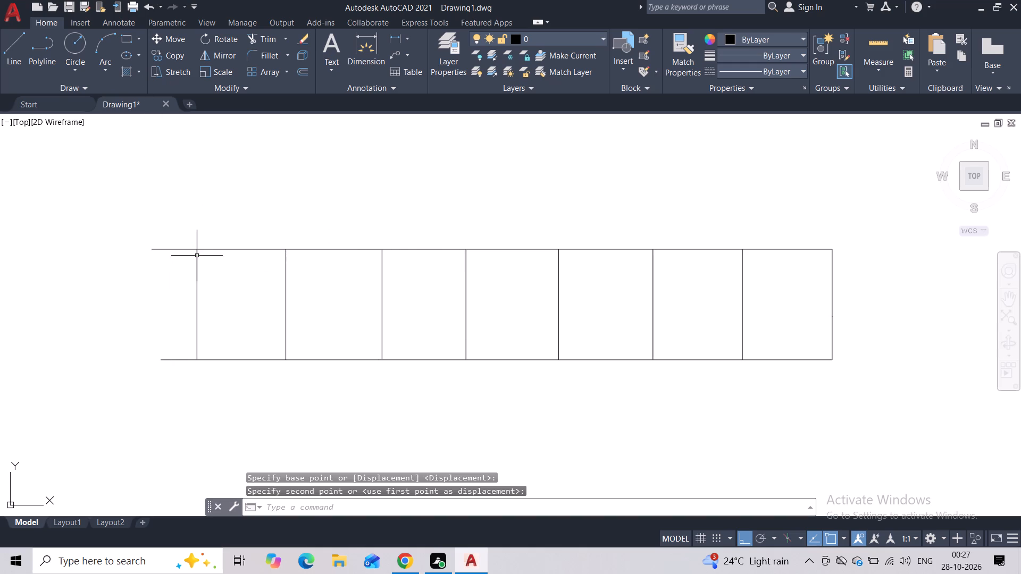
{"action": "middle_click_drag", "start_coordinate": [224, 314], "coordinate": [283, 289]}
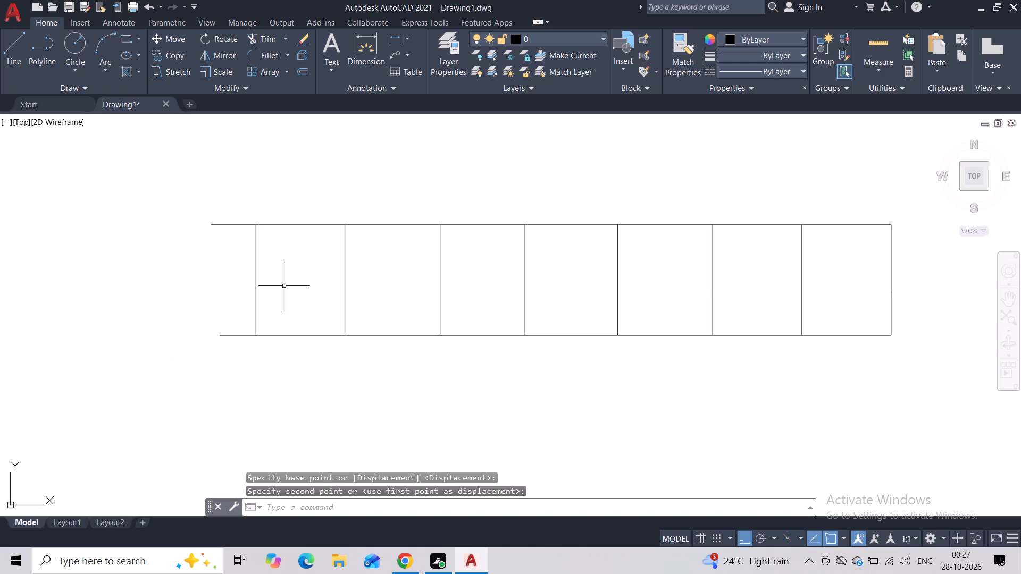
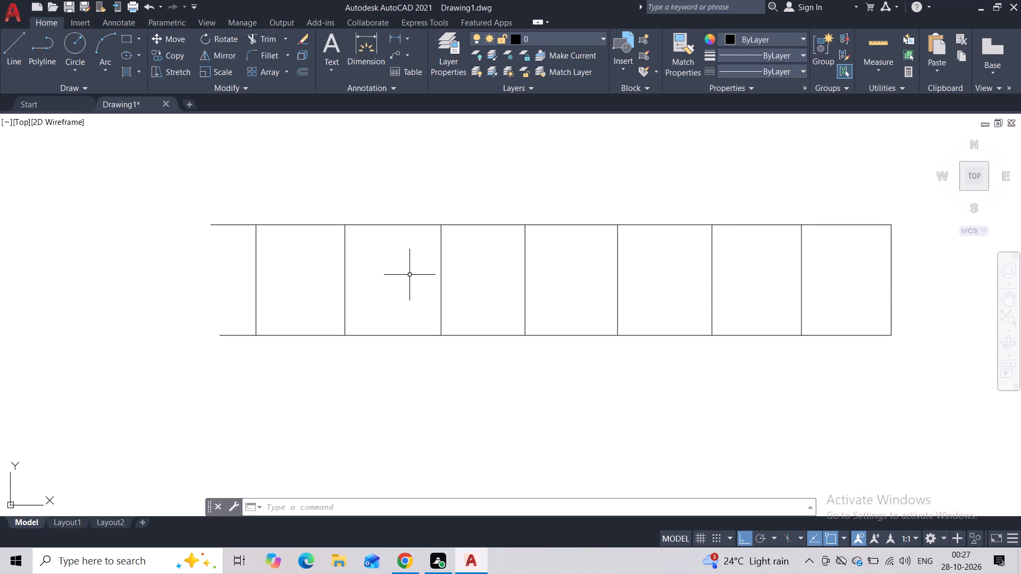
Delete the leftmost vertical line between the two long horizontal edges.
{"action": "left_click", "coordinate": [268, 291]}
{"action": "left_click", "coordinate": [238, 301]}
{"action": "key", "text": "Delete"}
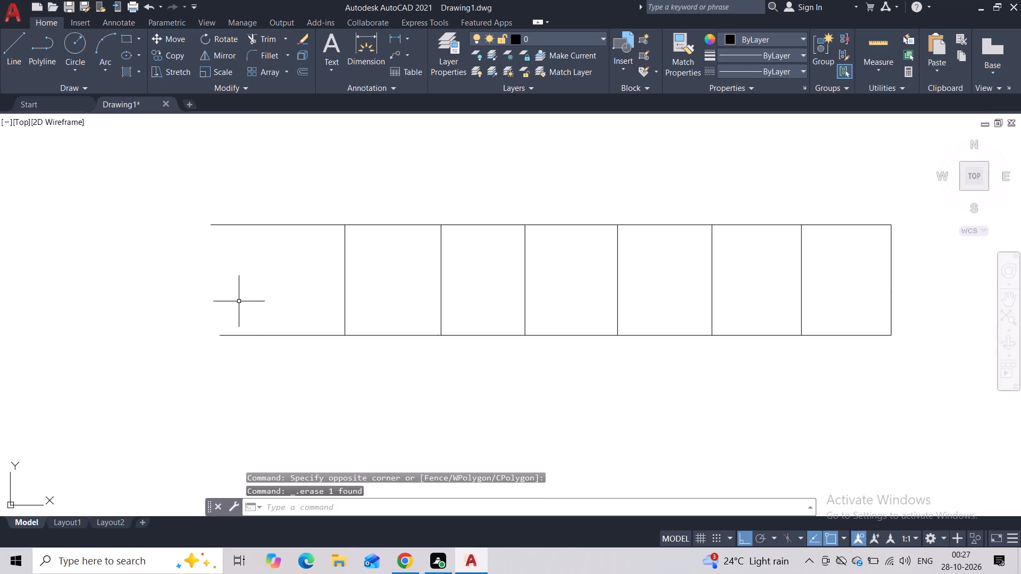
Move the leftmost remaining vertical line slightly inward to the right along the top edge, narrowing its bay to match the neighbouring one.
{"action": "left_click_drag", "start_coordinate": [373, 238], "coordinate": [352, 248]}
{"action": "left_click", "coordinate": [331, 264]}
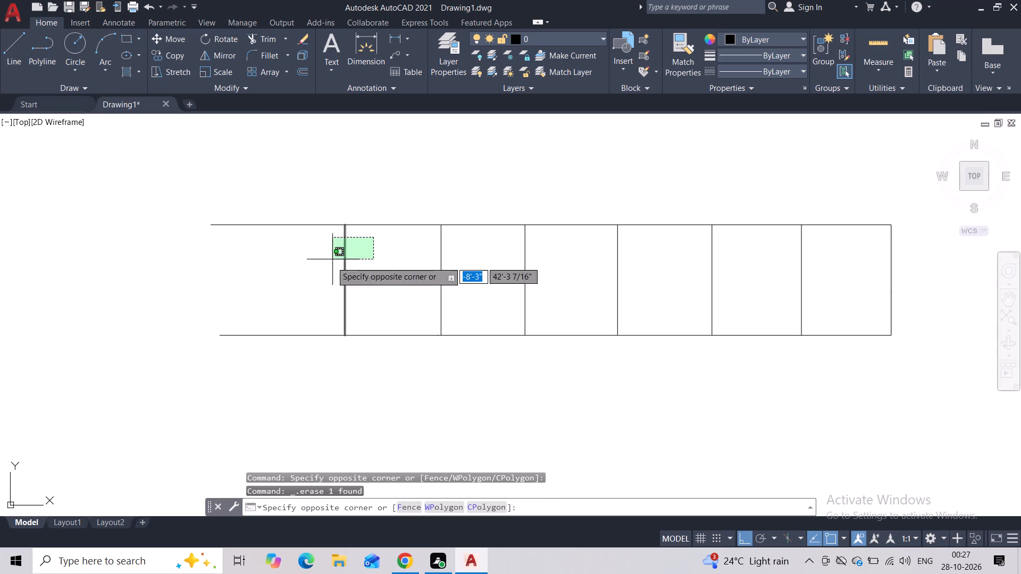
{"action": "left_click", "coordinate": [155, 33]}
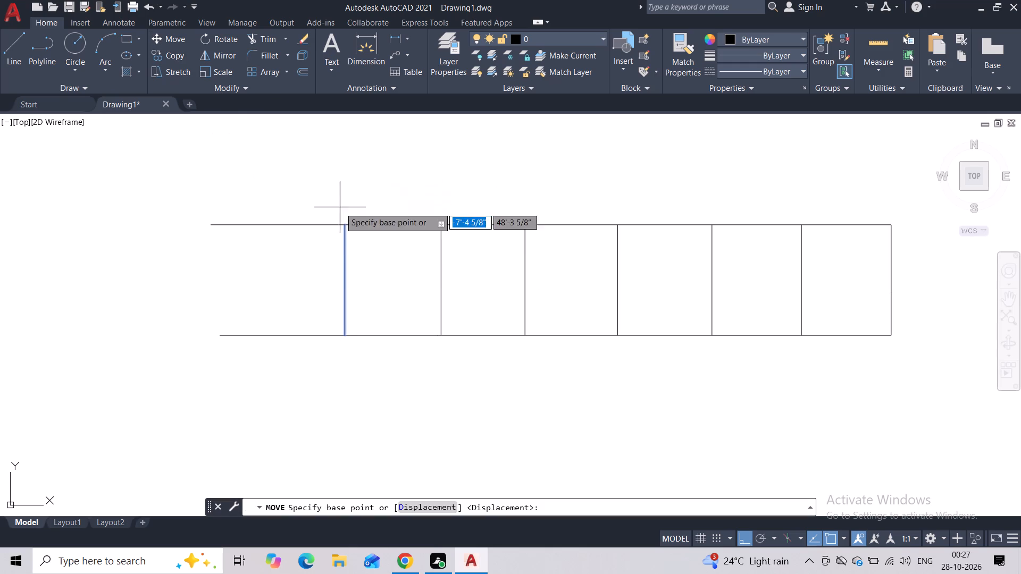
{"action": "left_click", "coordinate": [348, 223]}
{"action": "left_click", "coordinate": [361, 226]}
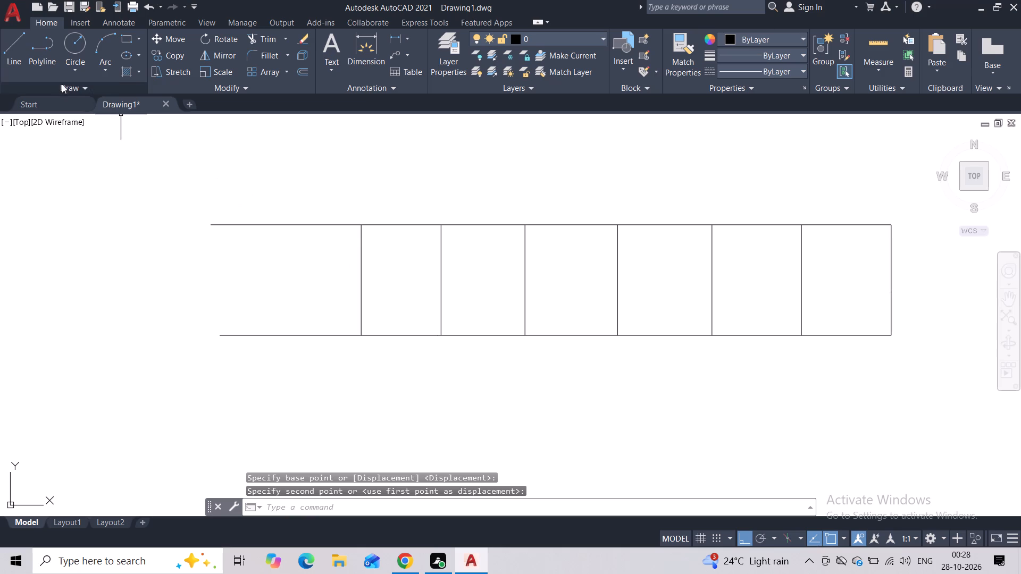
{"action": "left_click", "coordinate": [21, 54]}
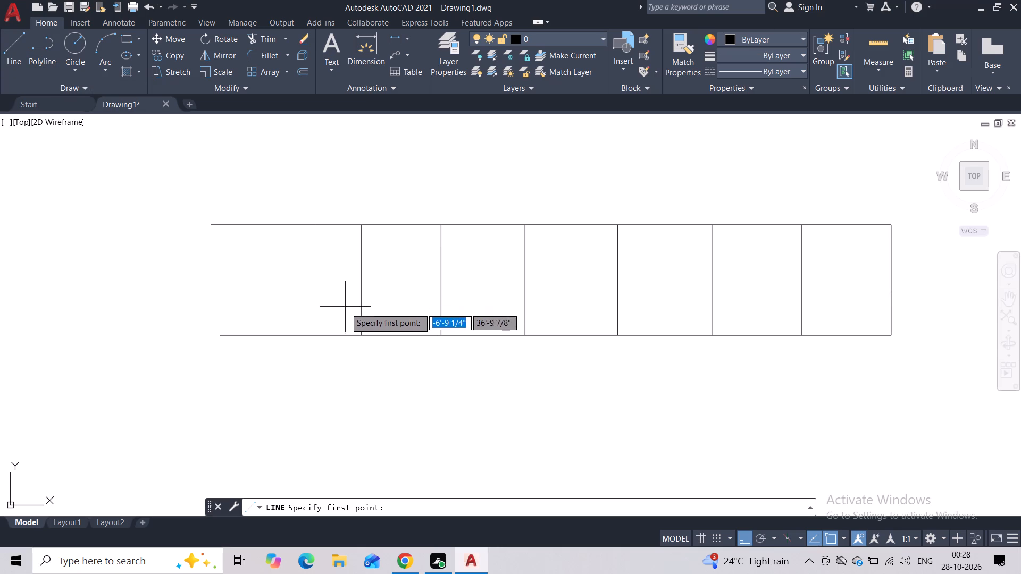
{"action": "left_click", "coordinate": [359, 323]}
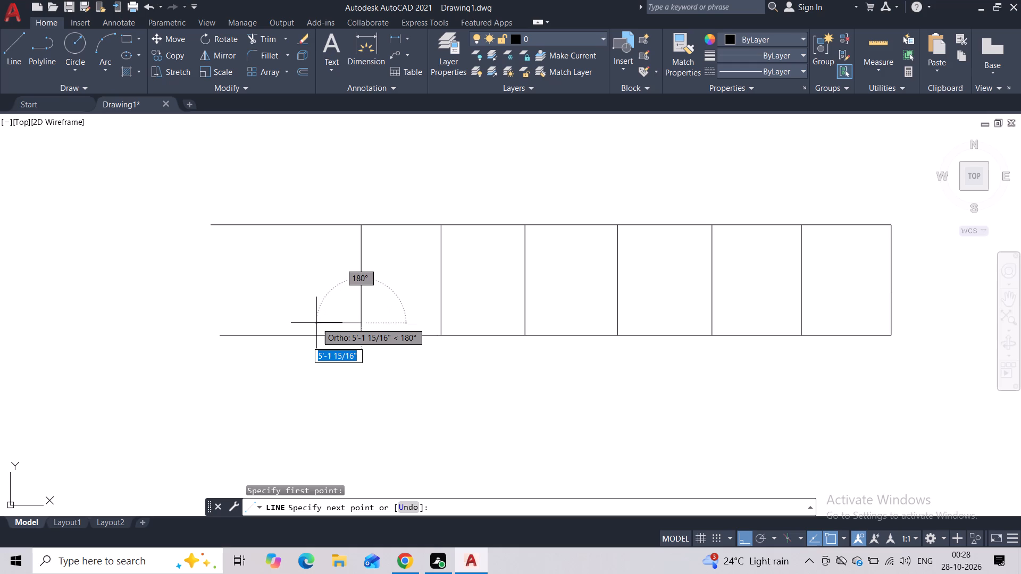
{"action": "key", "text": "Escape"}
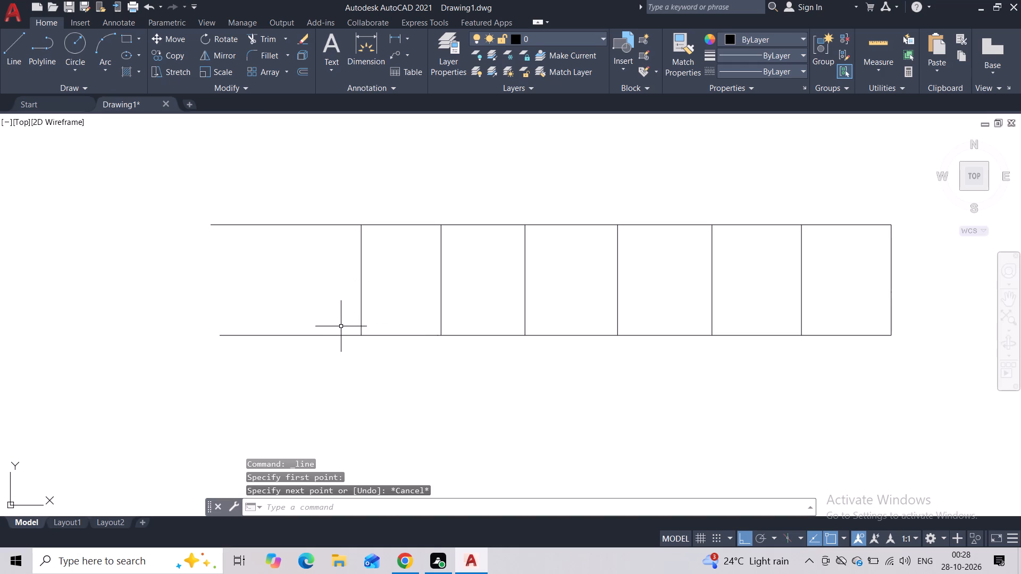
Draw a line from just above the moved vertical line's lower end, running horizontally leftward and turning straight up to the top edge.
{"action": "key", "text": "space"}
{"action": "left_click", "coordinate": [358, 328]}
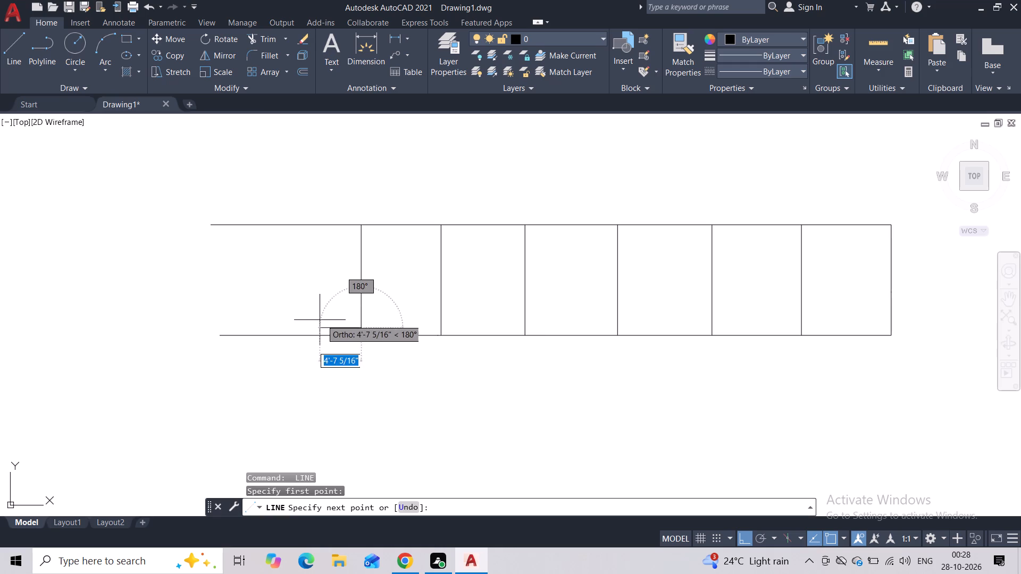
{"action": "left_click", "coordinate": [310, 325]}
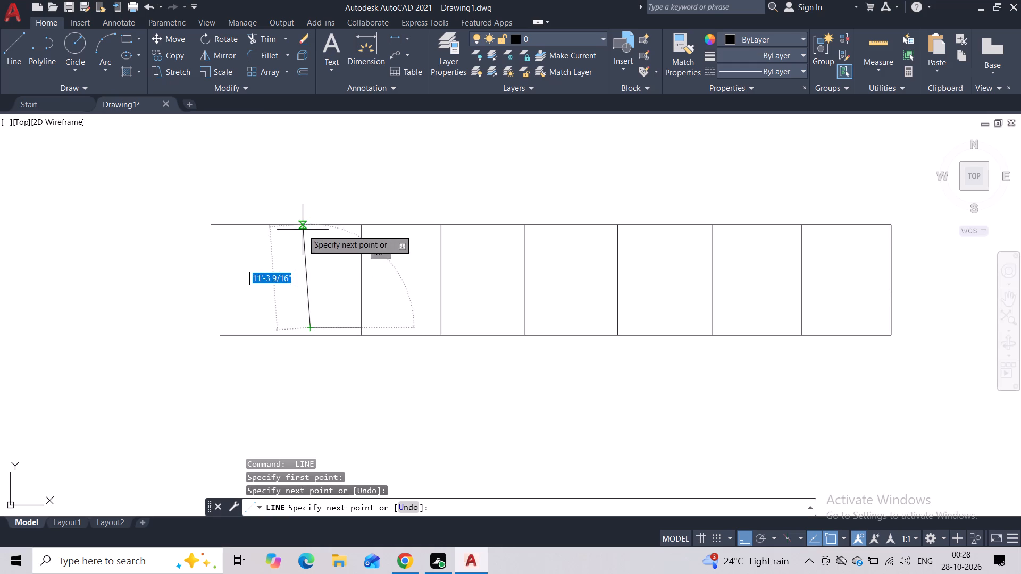
{"action": "left_click", "coordinate": [305, 225]}
{"action": "key", "text": "Escape"}
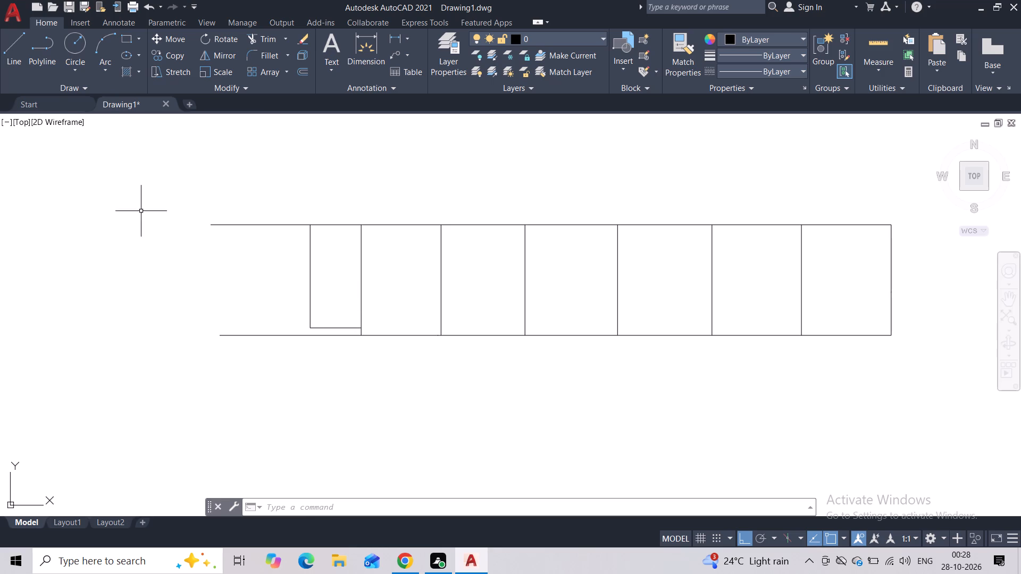
Check the full height of the divider one bay right of the moved vertical line with a linear dimension, without placing it.
{"action": "left_click", "coordinate": [397, 39]}
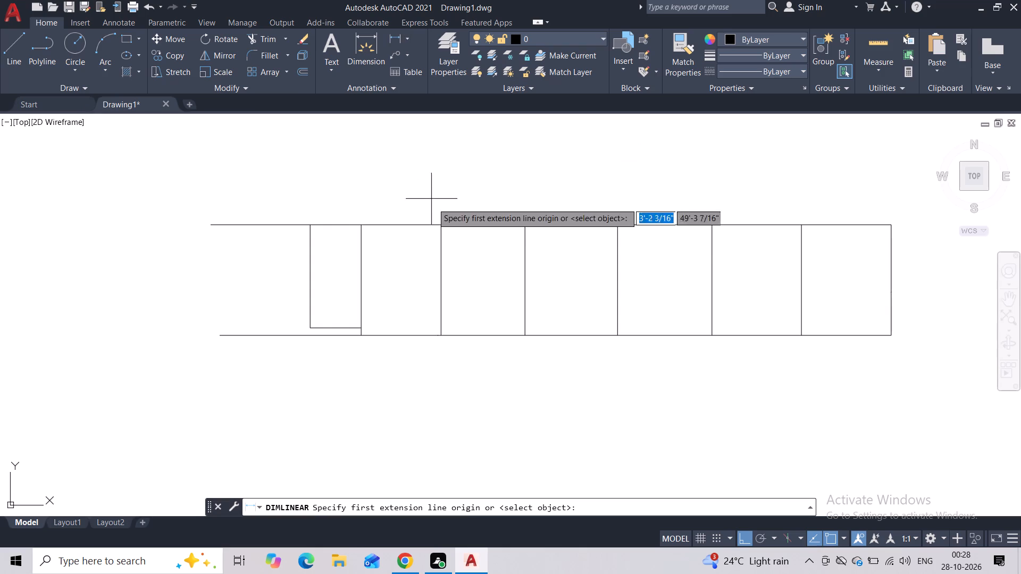
{"action": "left_click", "coordinate": [445, 226]}
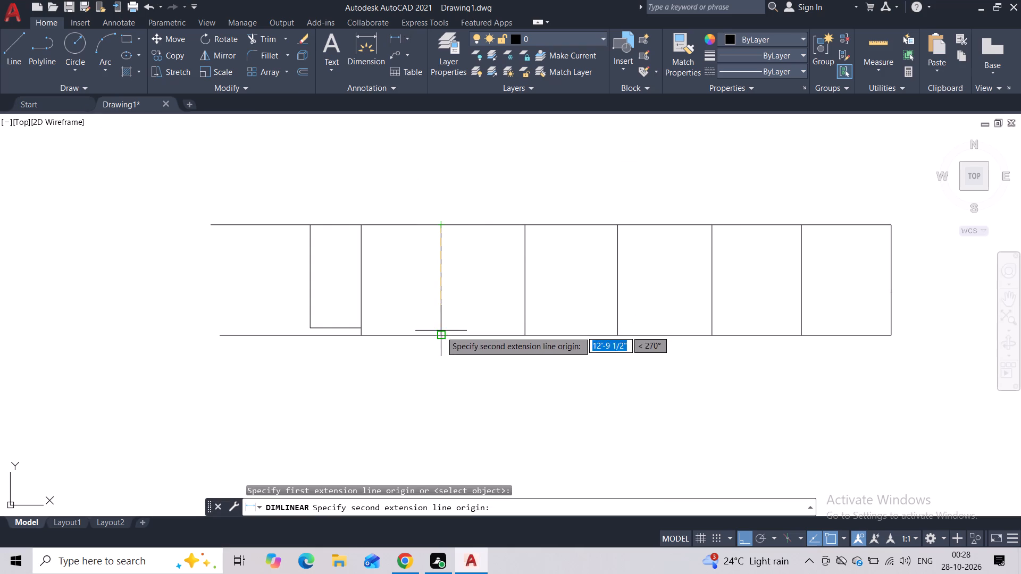
{"action": "left_click", "coordinate": [442, 338]}
{"action": "scroll", "coordinate": [424, 312], "scroll_direction": "up", "scroll_amount": 3}
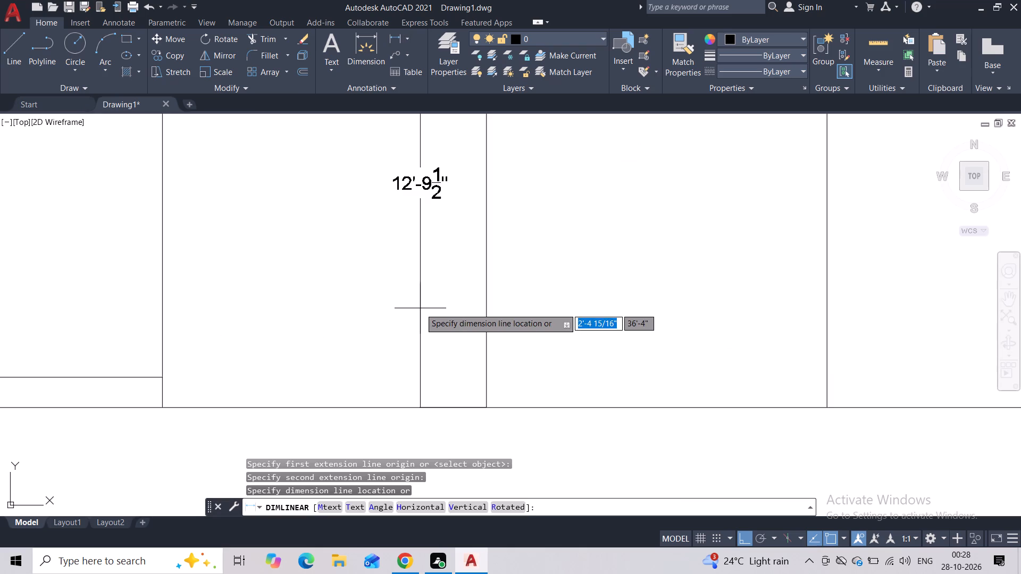
{"action": "key", "text": "grave"}
{"action": "key", "text": "Escape"}
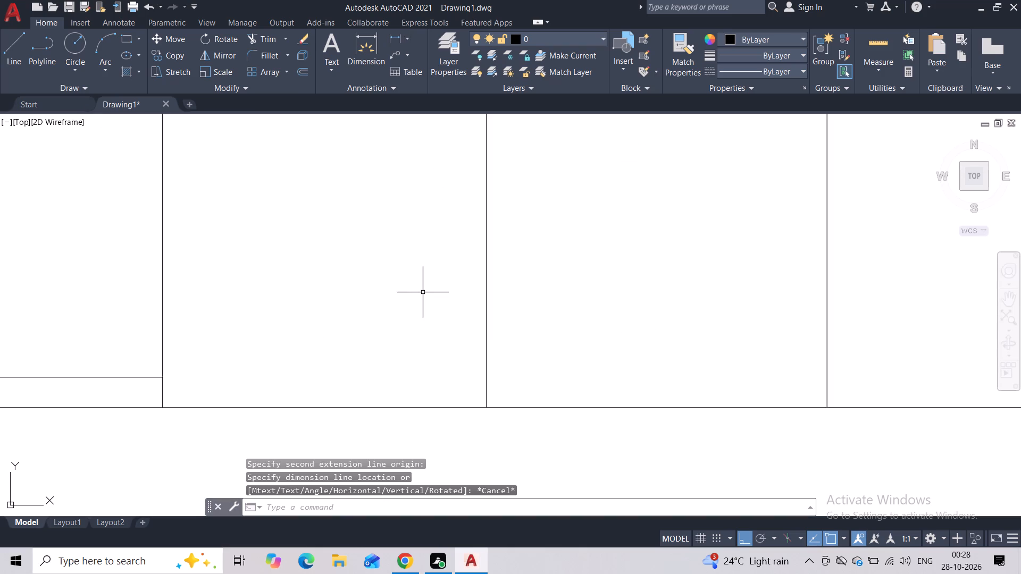
{"action": "scroll", "coordinate": [423, 292], "scroll_direction": "down", "scroll_amount": 2}
{"action": "middle_click_drag", "start_coordinate": [424, 290], "coordinate": [409, 317]}
{"action": "key", "text": "space"}
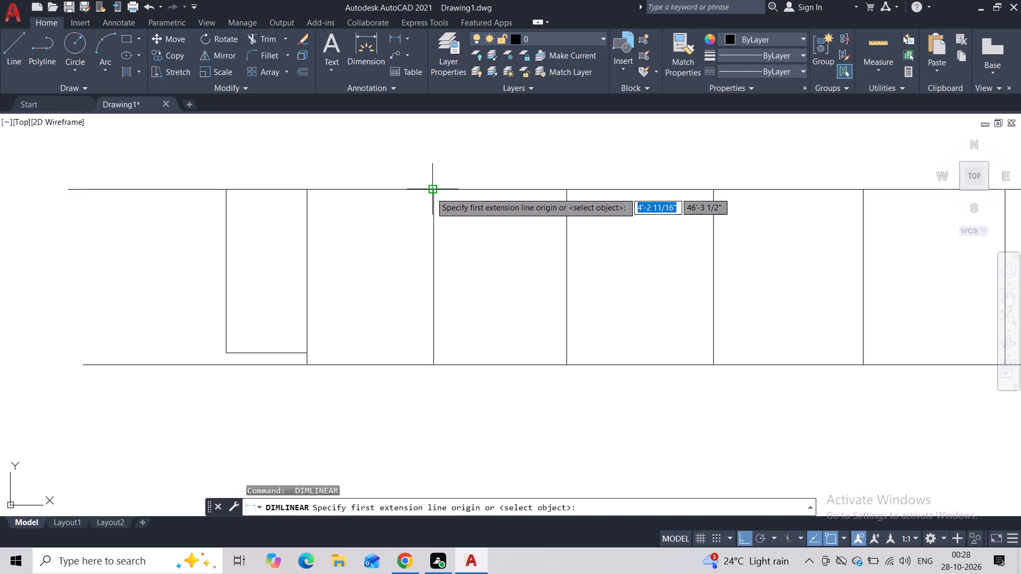
{"action": "left_click", "coordinate": [431, 192]}
{"action": "left_click", "coordinate": [437, 362]}
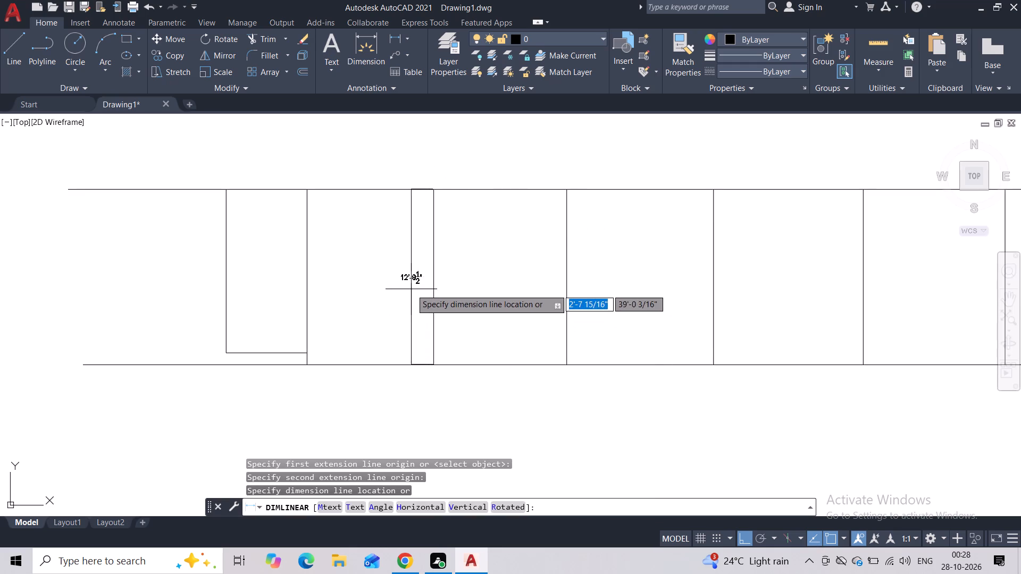
{"action": "scroll", "coordinate": [411, 289], "scroll_direction": "up", "scroll_amount": 2}
{"action": "key", "text": "Escape"}
{"action": "scroll", "coordinate": [410, 292], "scroll_direction": "down", "scroll_amount": 2}
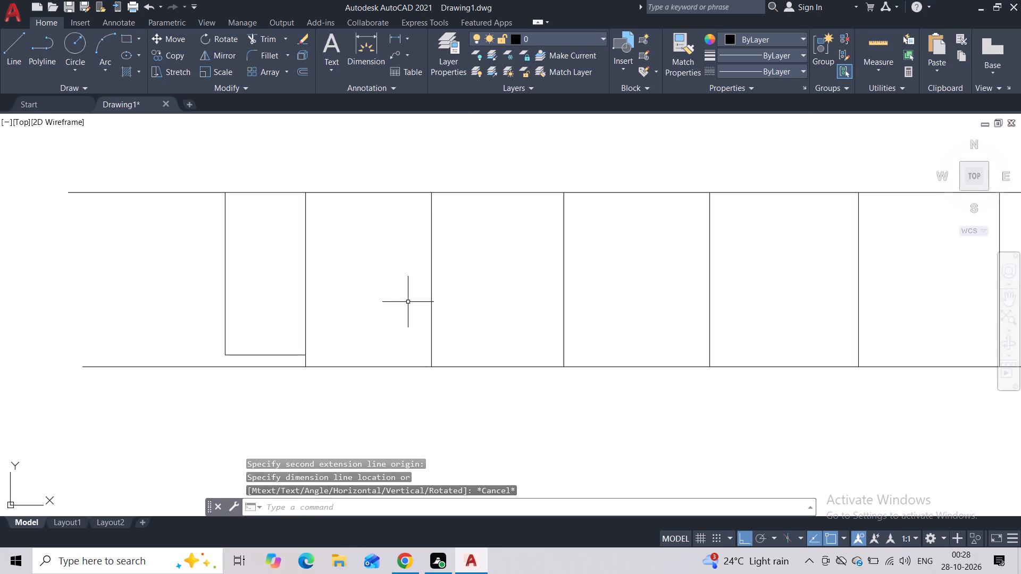
{"action": "scroll", "coordinate": [439, 278], "scroll_direction": "down", "scroll_amount": 2}
{"action": "middle_click_drag", "start_coordinate": [439, 278], "coordinate": [405, 283]}
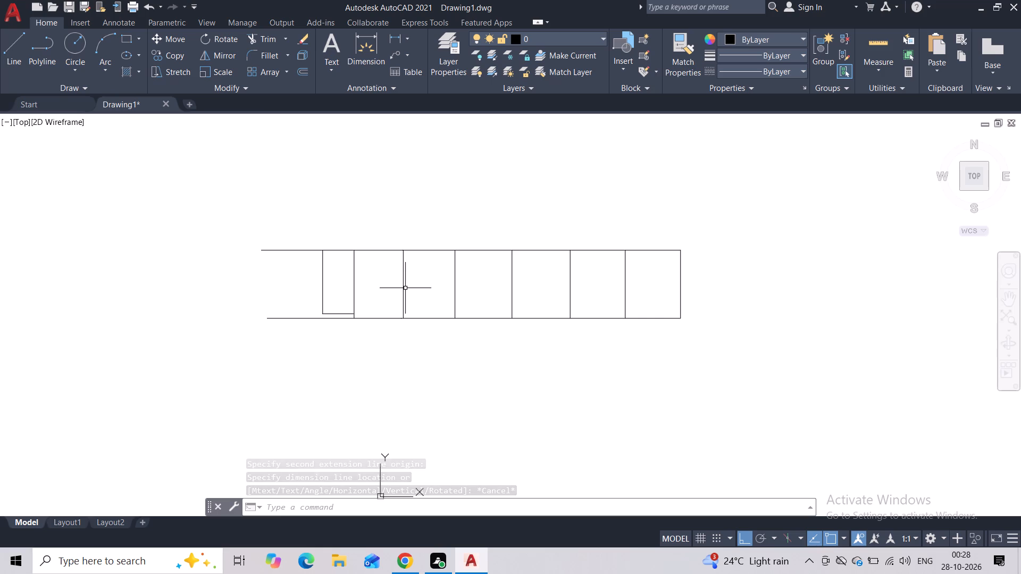
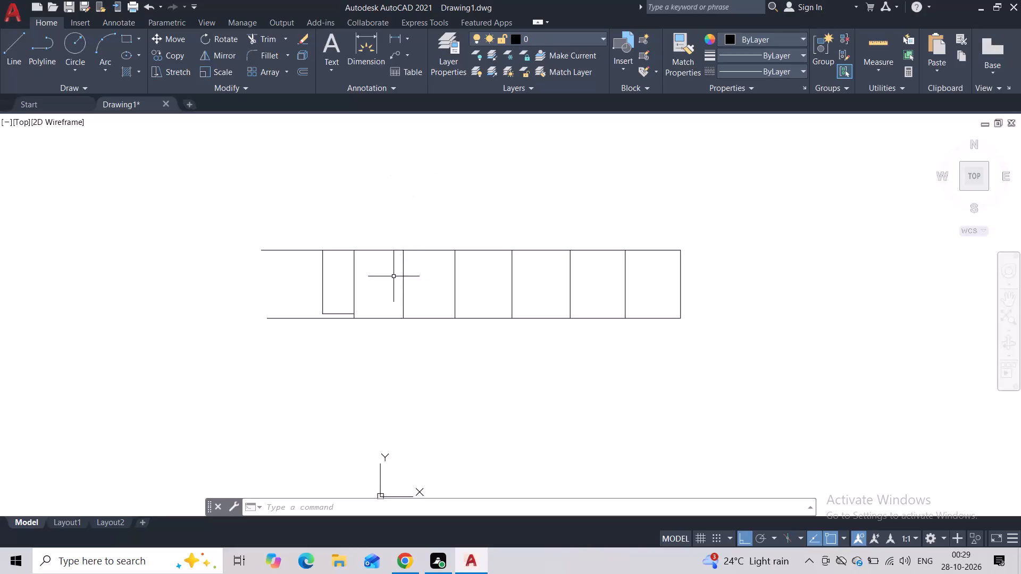
Start the Line command to add another line to the outline divided into bays.
{"action": "scroll", "coordinate": [392, 276], "scroll_direction": "down", "scroll_amount": 3}
{"action": "scroll", "coordinate": [389, 263], "scroll_direction": "up", "scroll_amount": 5}
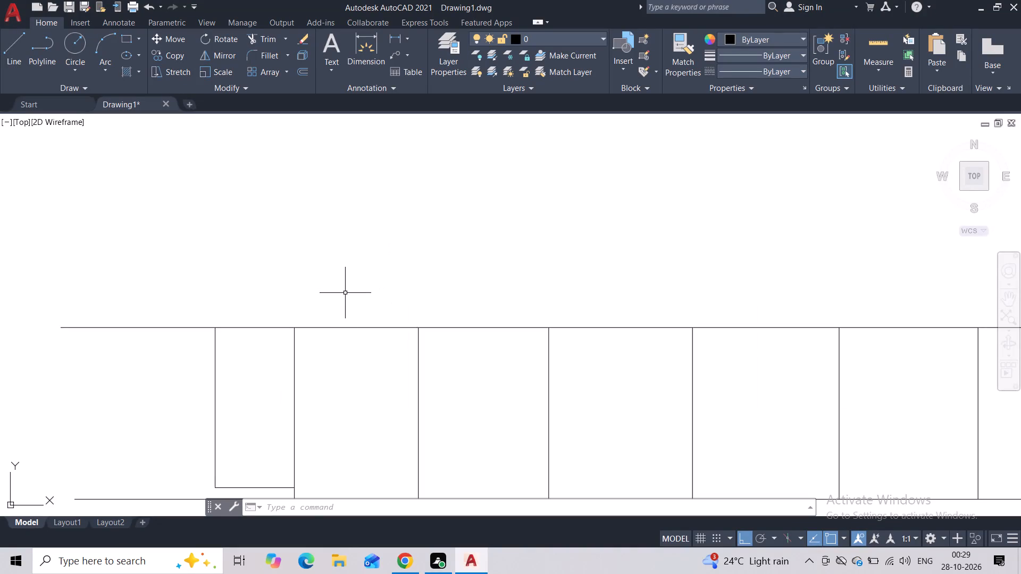
{"action": "left_click", "coordinate": [3, 41]}
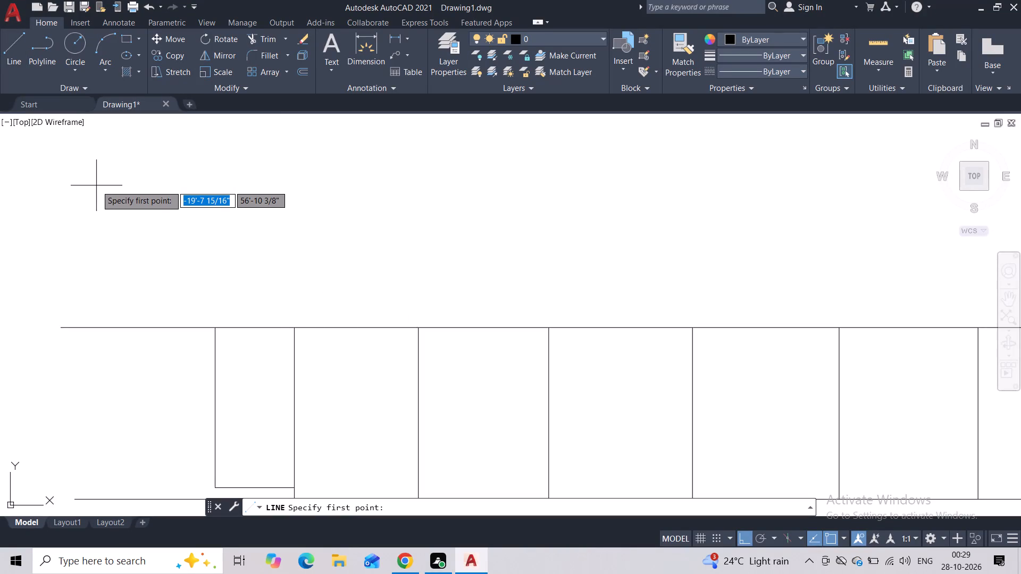
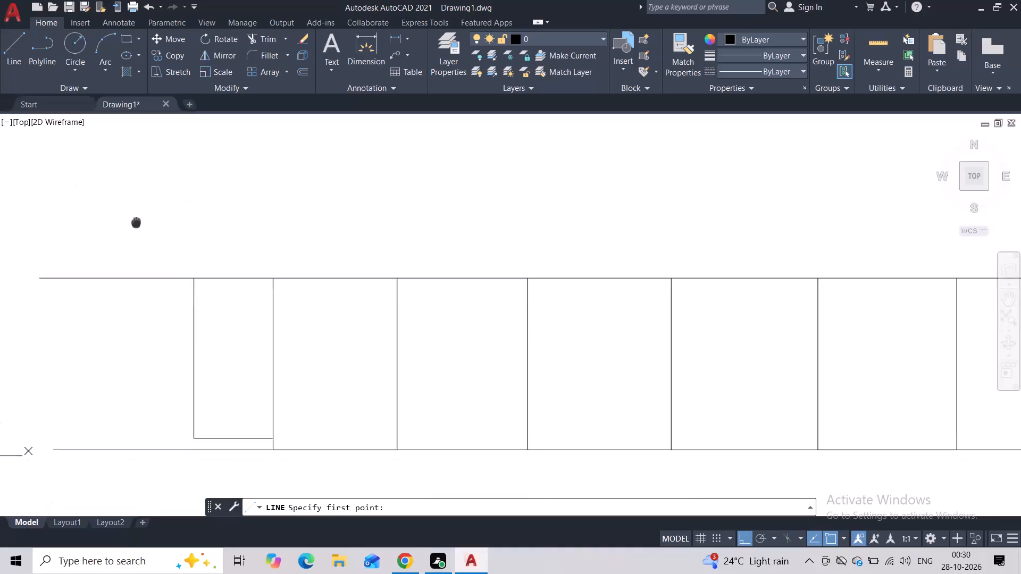
Draw a rectangle about 7' by 2'-9" inside the third bay from the end opposite the narrow section.
{"action": "scroll", "coordinate": [136, 220], "scroll_direction": "down", "scroll_amount": 1}
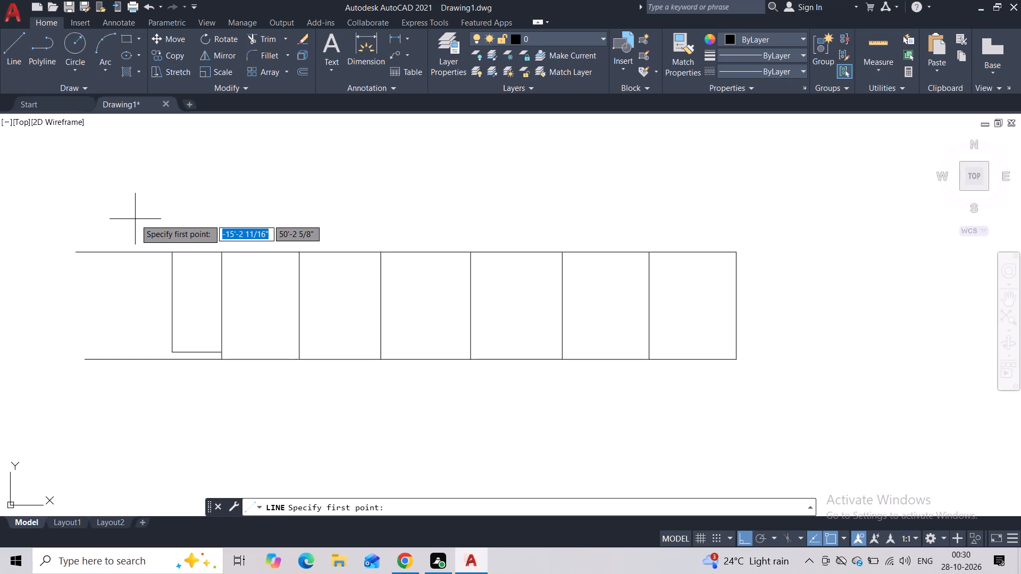
{"action": "left_click", "coordinate": [121, 43]}
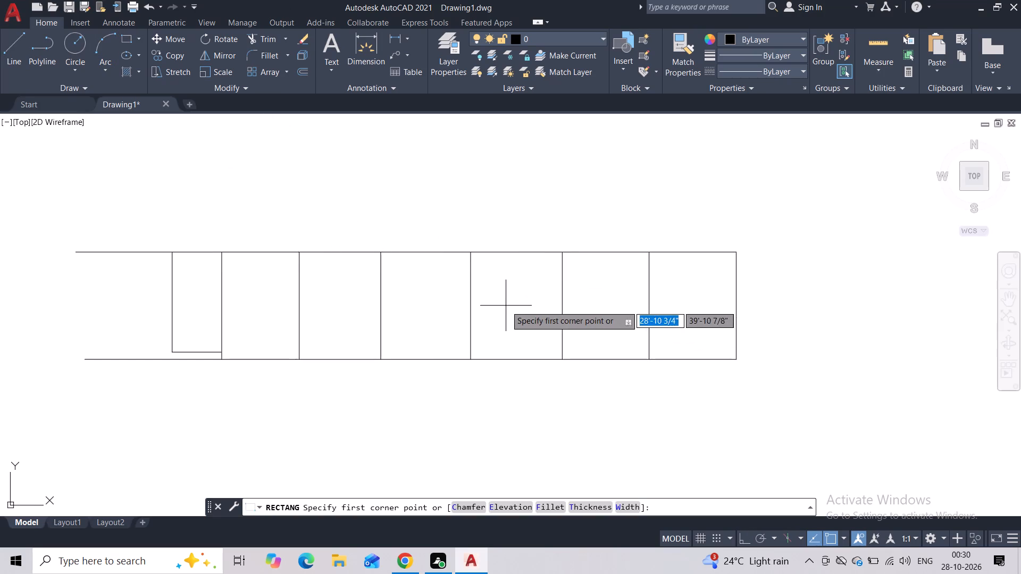
{"action": "left_click", "coordinate": [479, 295]}
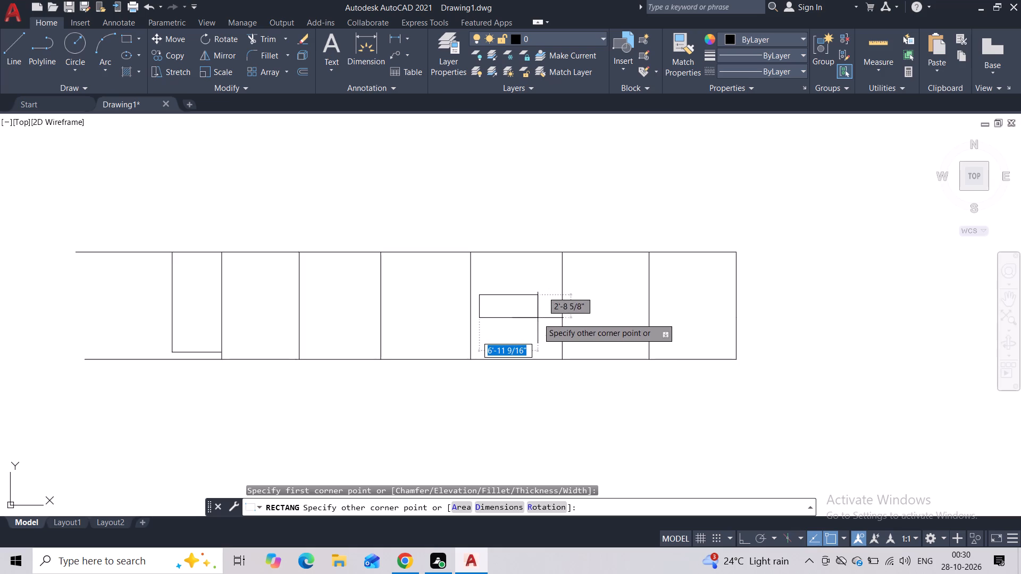
{"action": "left_click", "coordinate": [538, 318]}
Offset the small rectangle 2" inward to form a double frame.
{"action": "left_click", "coordinate": [524, 287]}
{"action": "left_click", "coordinate": [507, 306]}
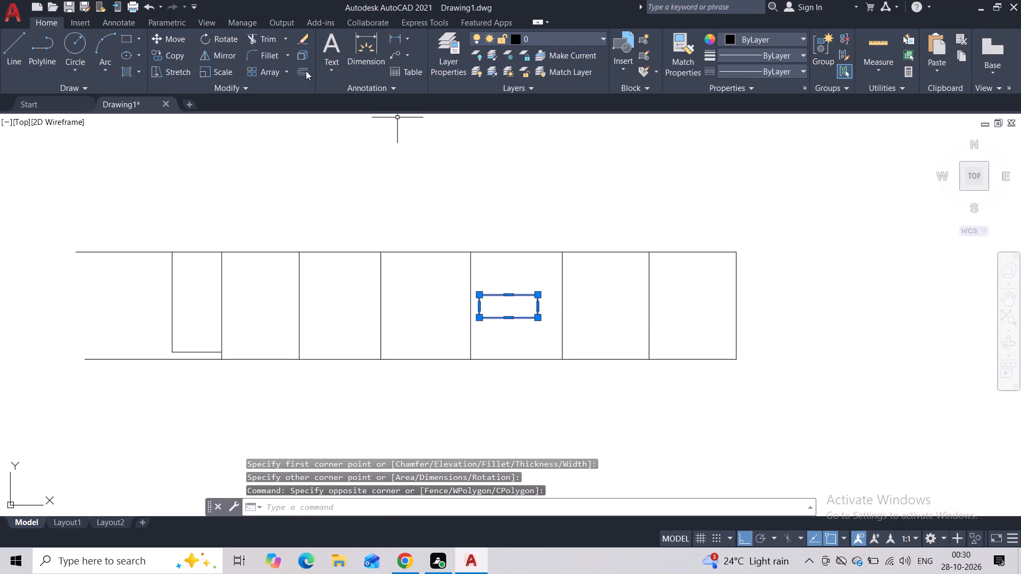
{"action": "left_click", "coordinate": [302, 72]}
{"action": "type", "text": "2\""}
{"action": "key", "text": "Return"}
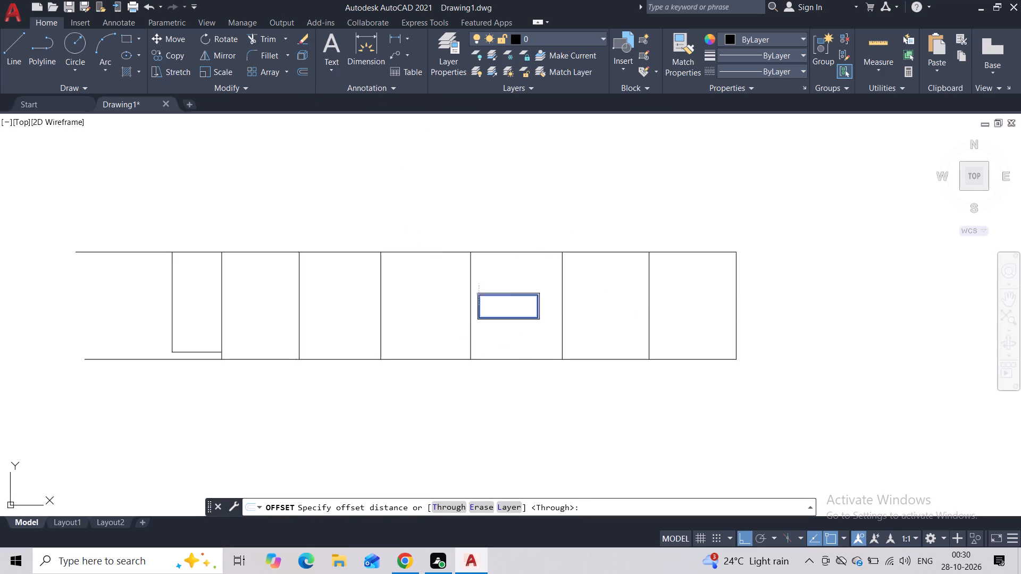
{"action": "left_click", "coordinate": [514, 299]}
{"action": "key", "text": "Escape"}
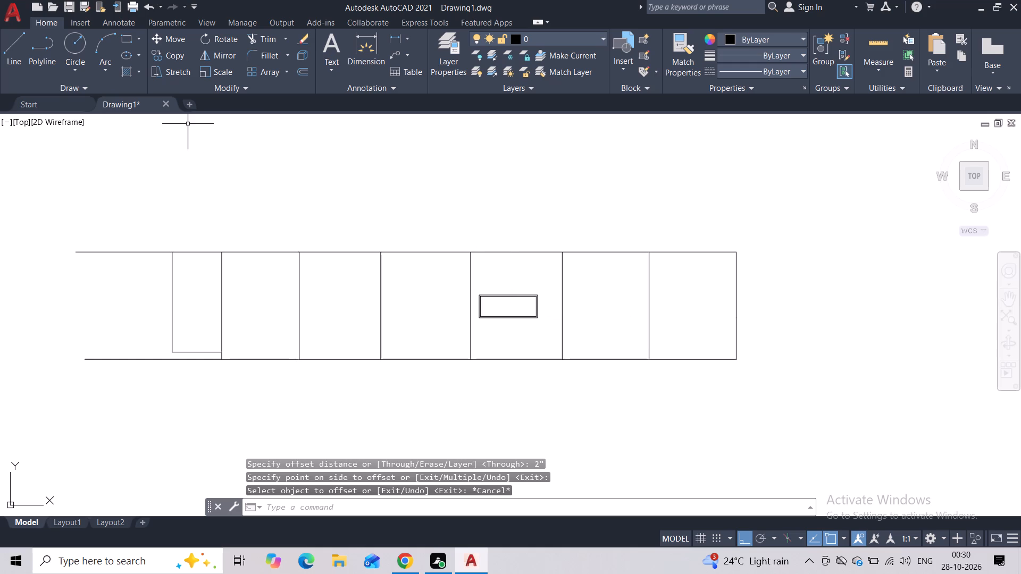
Divide the inner frame in half with vertical lines from its centre to the upper and lower inner edges.
{"action": "left_click", "coordinate": [12, 54]}
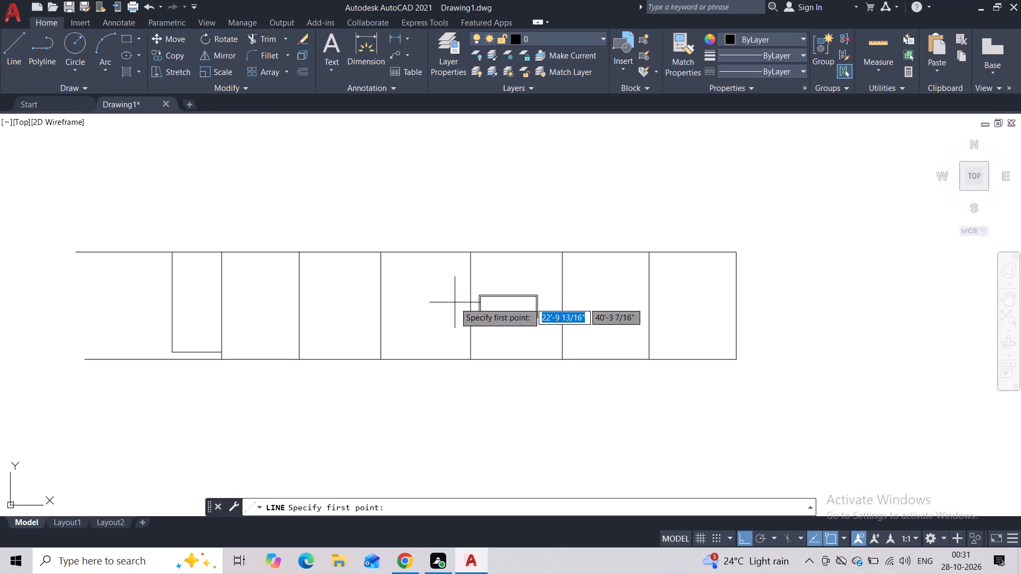
{"action": "scroll", "coordinate": [496, 302], "scroll_direction": "up", "scroll_amount": 4}
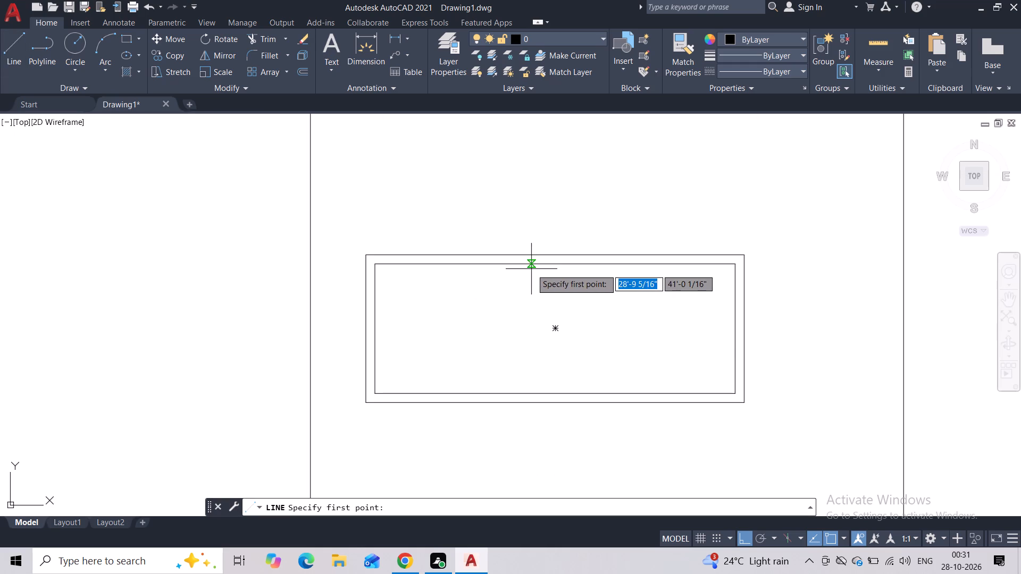
{"action": "left_click", "coordinate": [557, 327]}
{"action": "left_click", "coordinate": [555, 260]}
{"action": "key", "text": "Escape"}
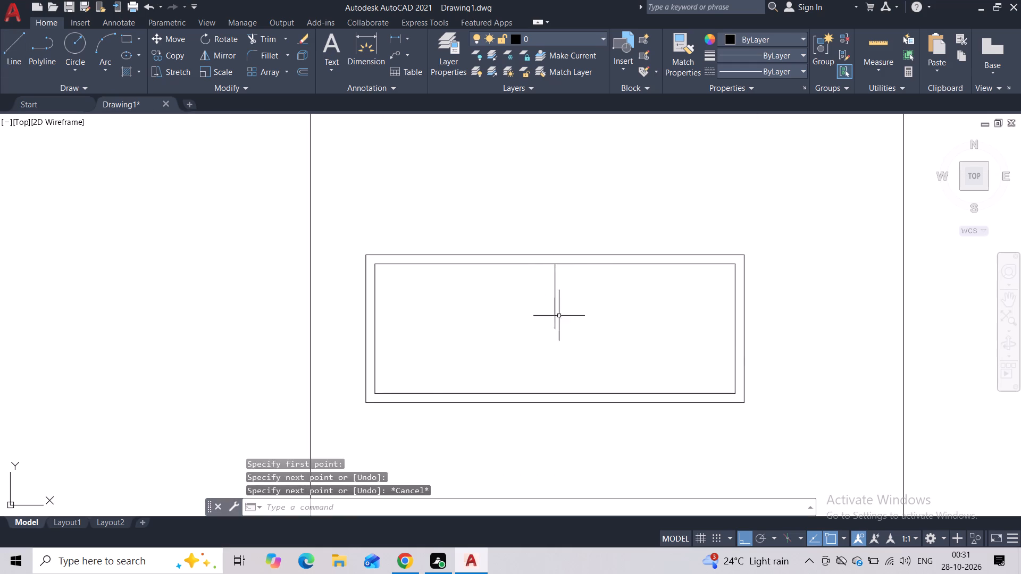
{"action": "key", "text": "space"}
{"action": "left_click", "coordinate": [551, 331]}
{"action": "left_click", "coordinate": [558, 389]}
{"action": "key", "text": "Escape"}
{"action": "left_click", "coordinate": [558, 389]}
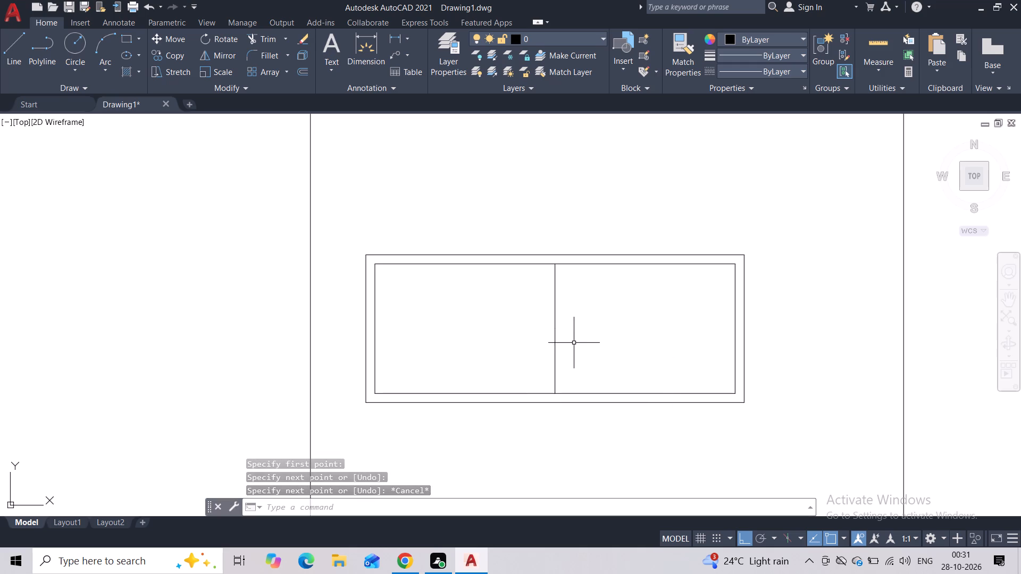
Draw a full-height vertical line between the outline's two long edges, just outside the narrow end section.
{"action": "scroll", "coordinate": [572, 340], "scroll_direction": "down", "scroll_amount": 2}
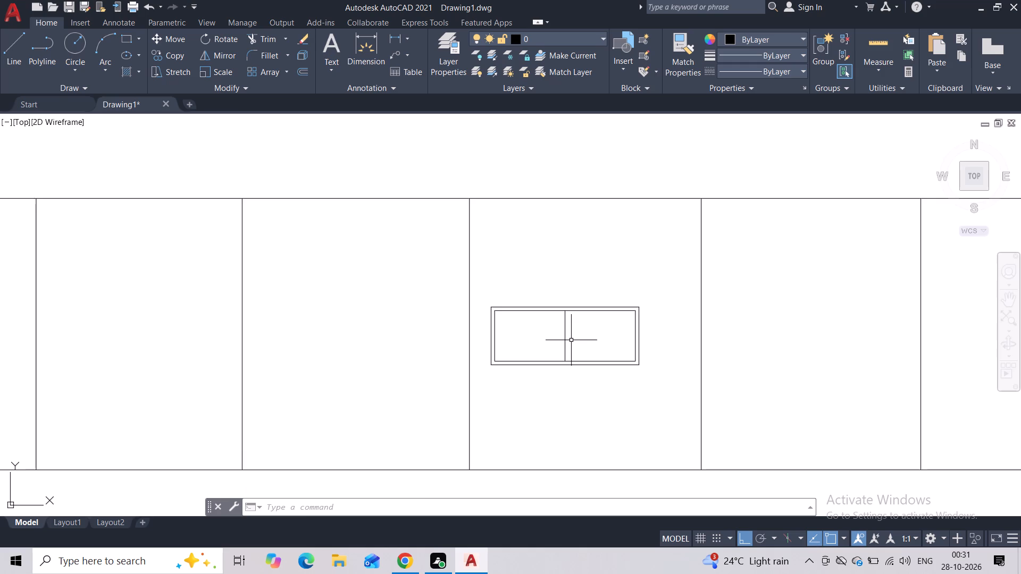
{"action": "scroll", "coordinate": [571, 339], "scroll_direction": "down", "scroll_amount": 2}
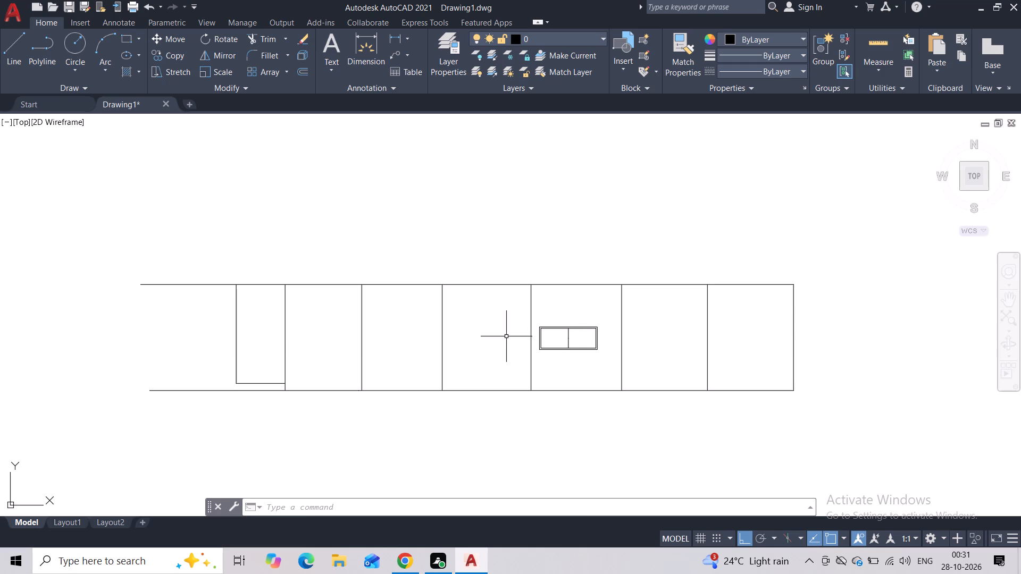
{"action": "scroll", "coordinate": [462, 368], "scroll_direction": "down", "scroll_amount": 1}
{"action": "middle_click_drag", "start_coordinate": [409, 358], "coordinate": [458, 337]}
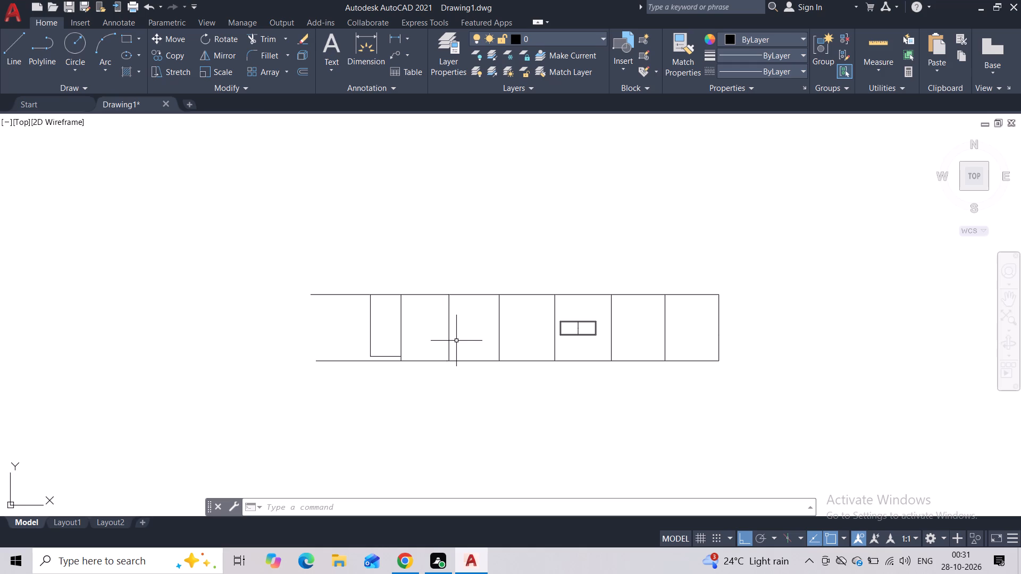
{"action": "left_click", "coordinate": [11, 58]}
{"action": "scroll", "coordinate": [342, 326], "scroll_direction": "up", "scroll_amount": 1}
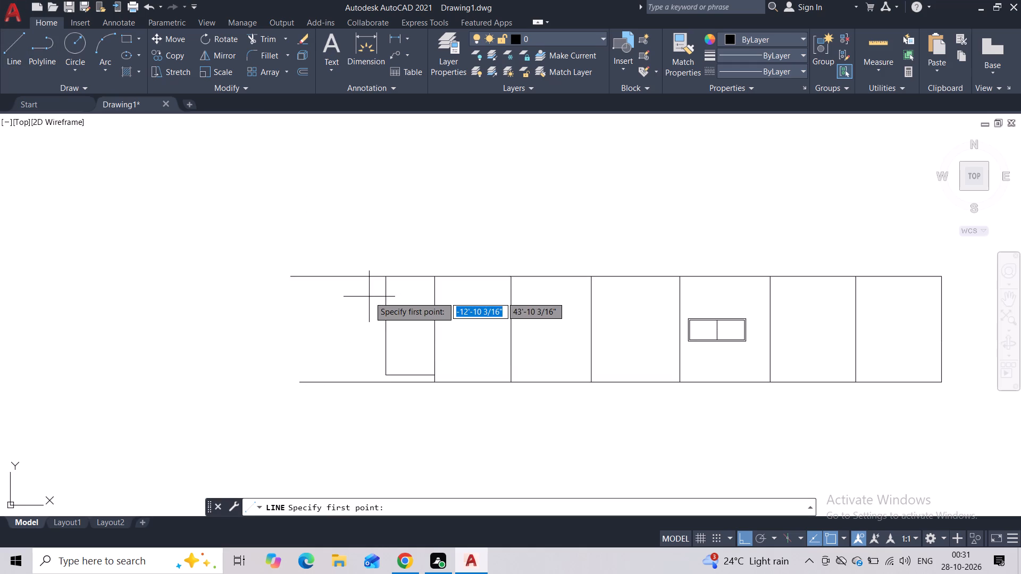
{"action": "scroll", "coordinate": [352, 320], "scroll_direction": "up", "scroll_amount": 1}
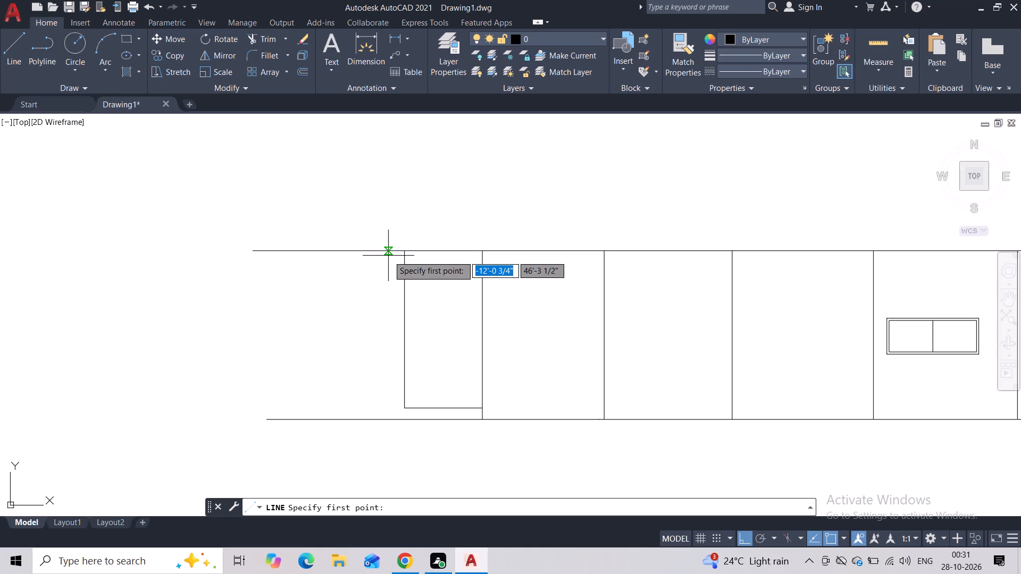
{"action": "left_click", "coordinate": [388, 255]}
{"action": "left_click", "coordinate": [389, 416]}
{"action": "key", "text": "Escape"}
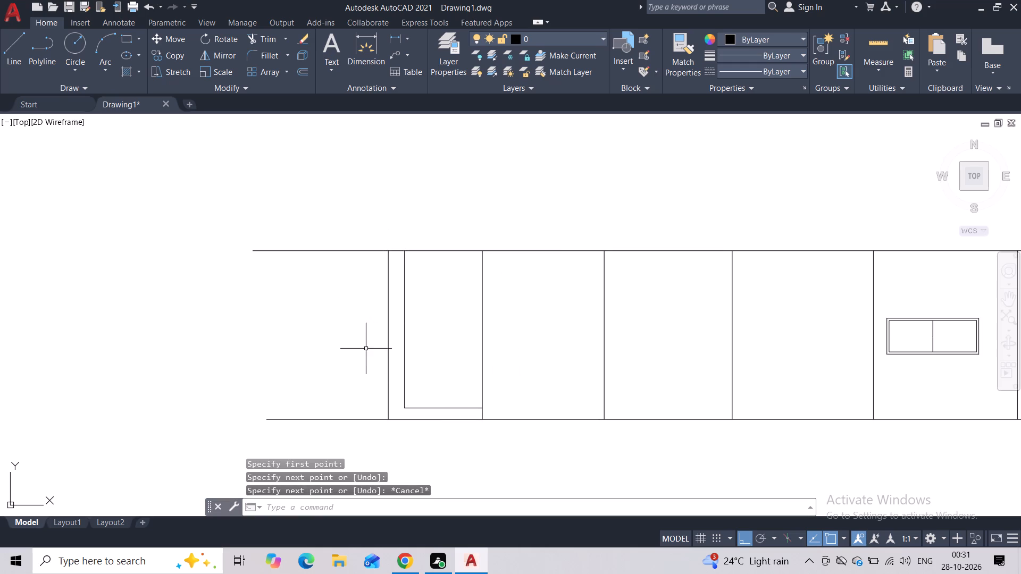
Draw two vertical lines about 2'-6" long upward from the top edge, above the outer full-height line and the narrow section's outer side.
{"action": "scroll", "coordinate": [366, 349], "scroll_direction": "down", "scroll_amount": 1}
{"action": "middle_click_drag", "start_coordinate": [361, 341], "coordinate": [442, 376]}
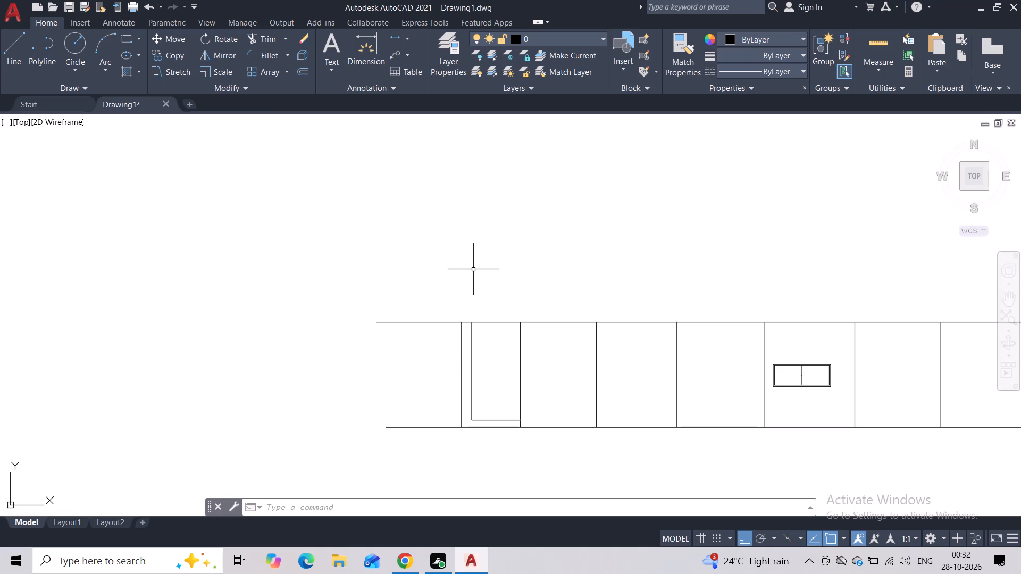
{"action": "left_click", "coordinate": [21, 58]}
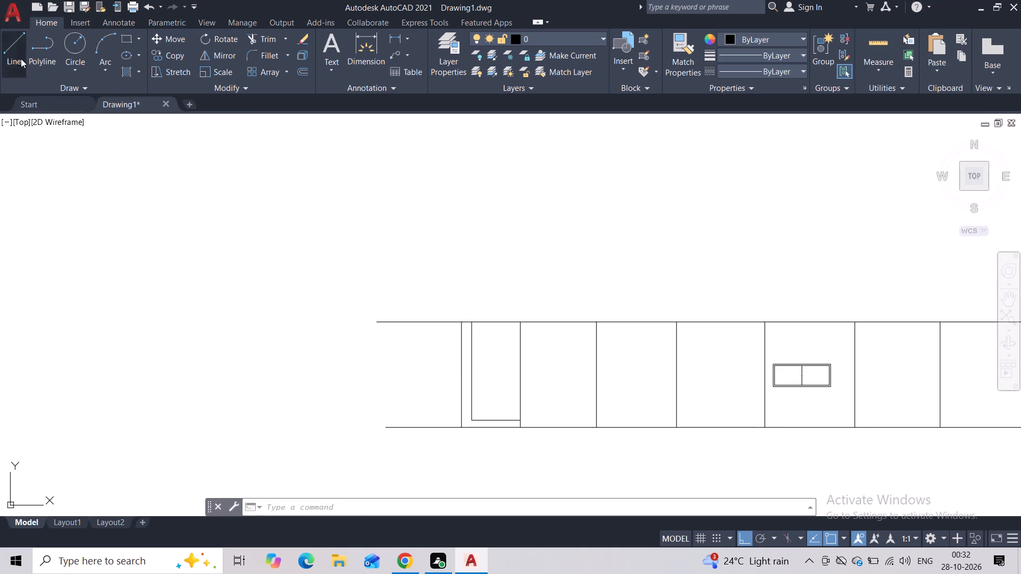
{"action": "scroll", "coordinate": [465, 306], "scroll_direction": "up", "scroll_amount": 2}
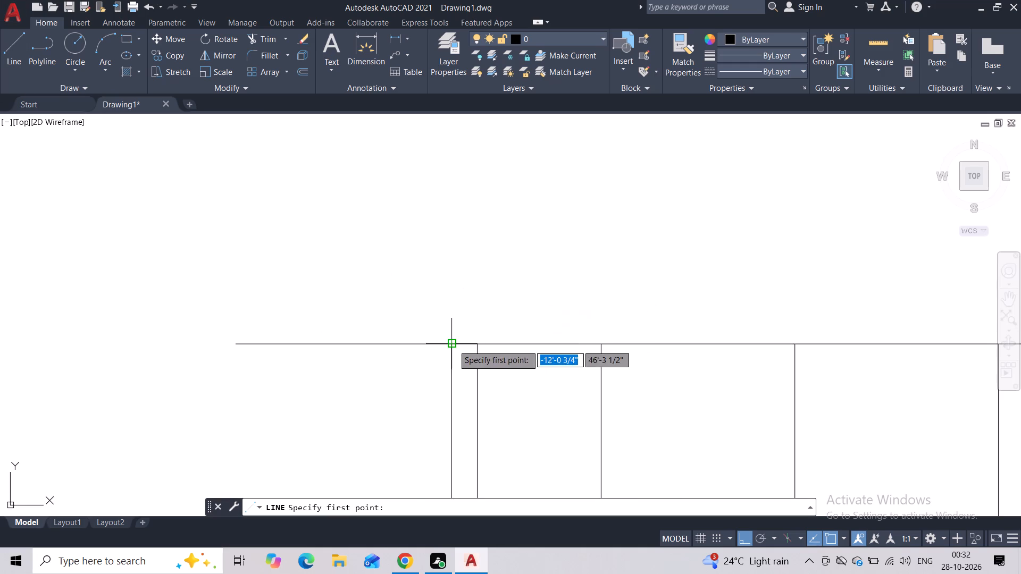
{"action": "left_click", "coordinate": [453, 345]}
{"action": "left_click", "coordinate": [453, 292]}
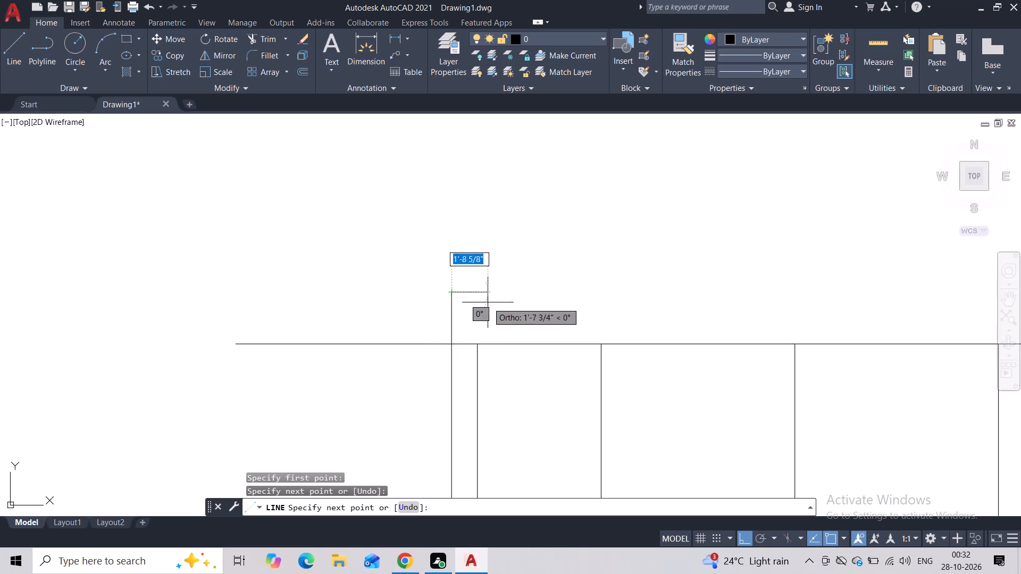
{"action": "key", "text": "Escape"}
{"action": "key", "text": "space"}
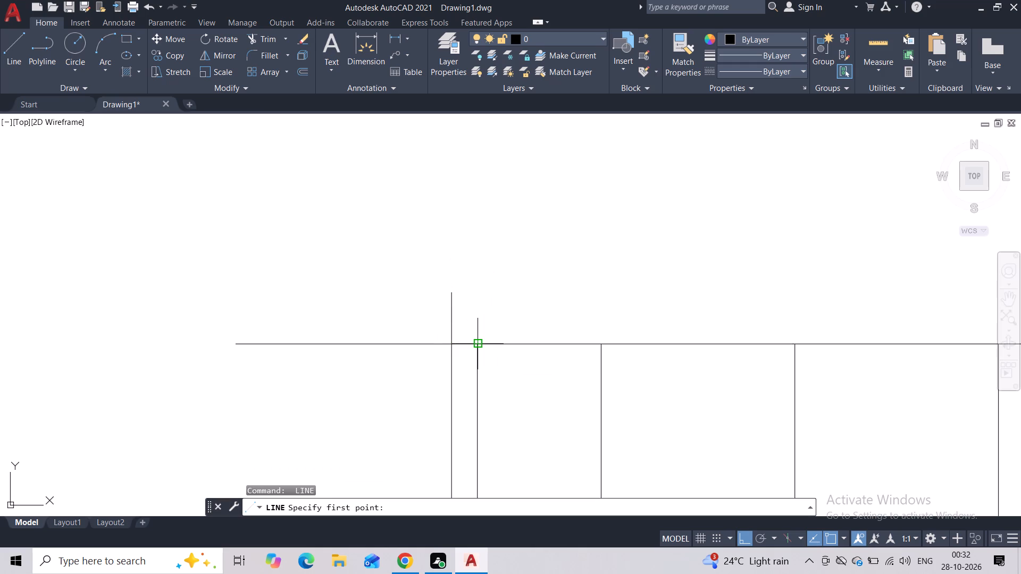
{"action": "left_click", "coordinate": [478, 345]}
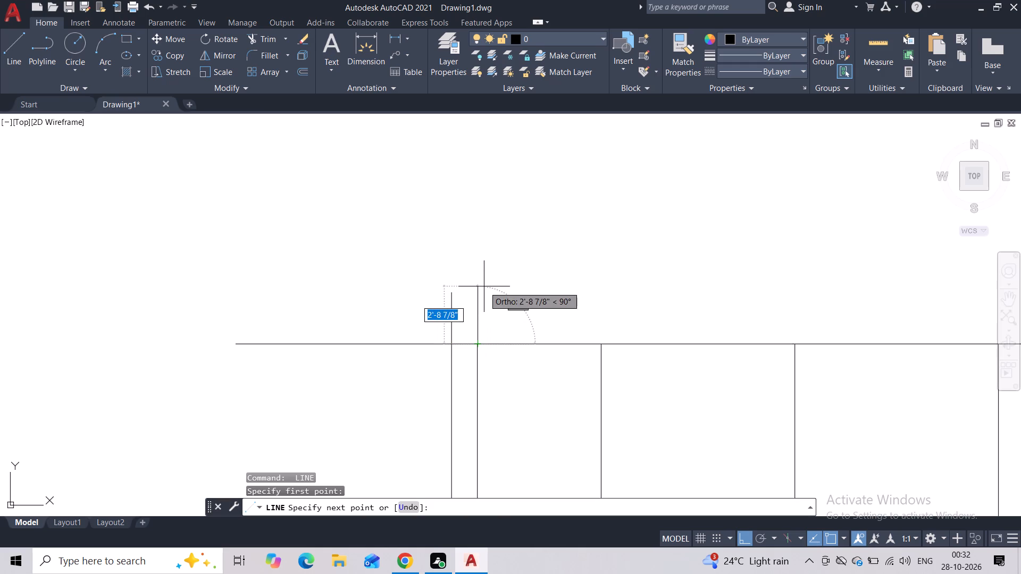
{"action": "left_click", "coordinate": [475, 293]}
{"action": "key", "text": "Escape"}
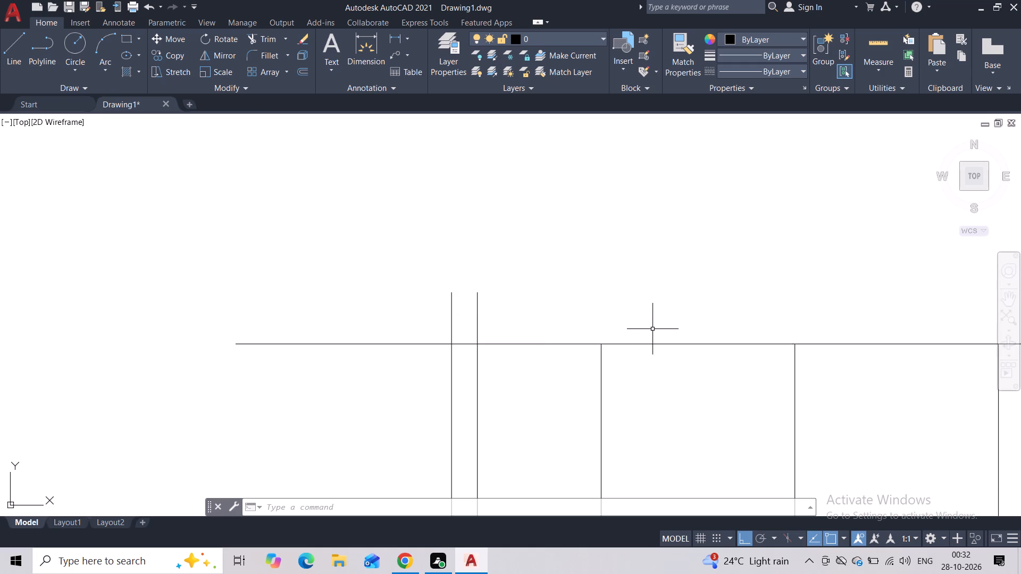
Copy the inner short vertical line along the top edge to near the middle of the second-to-last bay.
{"action": "middle_click_drag", "start_coordinate": [707, 332], "coordinate": [454, 307]}
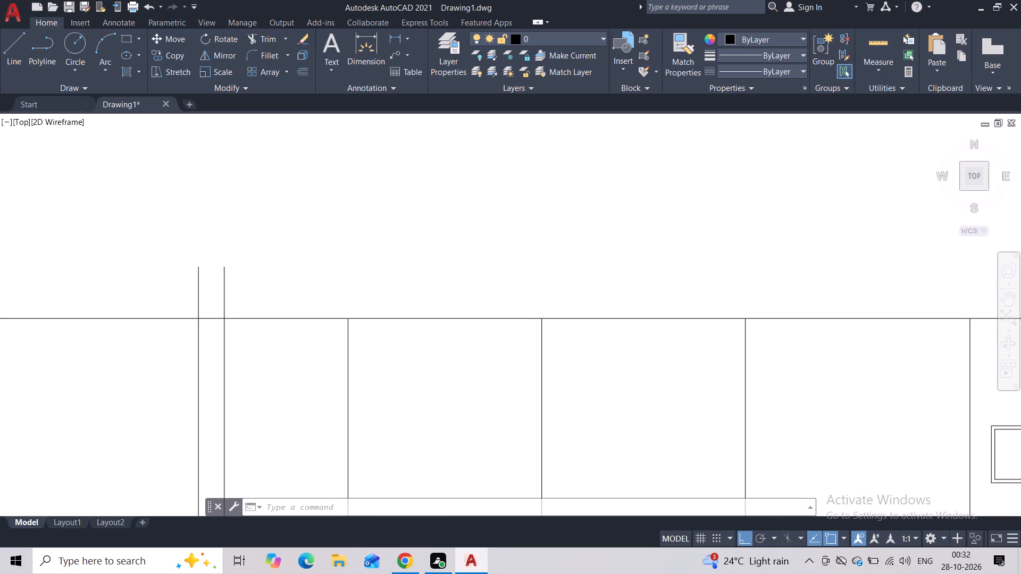
{"action": "scroll", "coordinate": [518, 297], "scroll_direction": "down", "scroll_amount": 1}
{"action": "scroll", "coordinate": [455, 302], "scroll_direction": "down", "scroll_amount": 1}
{"action": "middle_click_drag", "start_coordinate": [452, 302], "coordinate": [448, 305]}
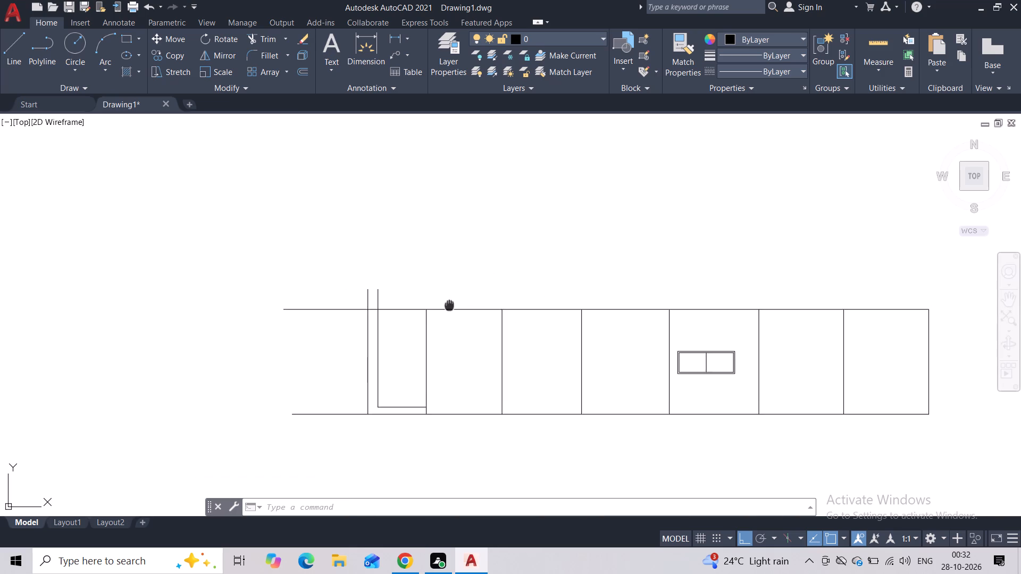
{"action": "middle_click_drag", "start_coordinate": [448, 305], "coordinate": [384, 311]}
{"action": "left_click", "coordinate": [313, 298]}
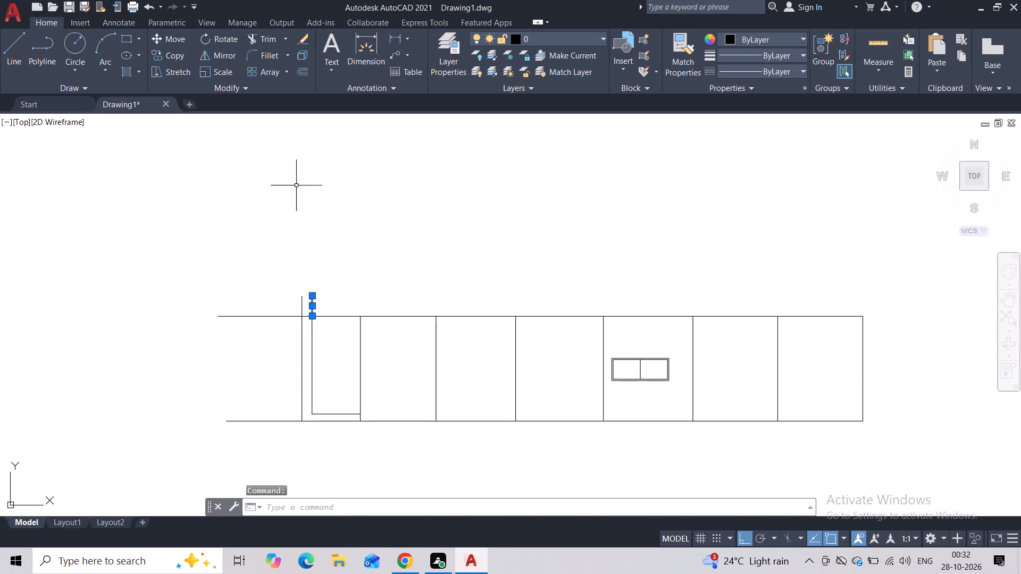
{"action": "left_click", "coordinate": [180, 54]}
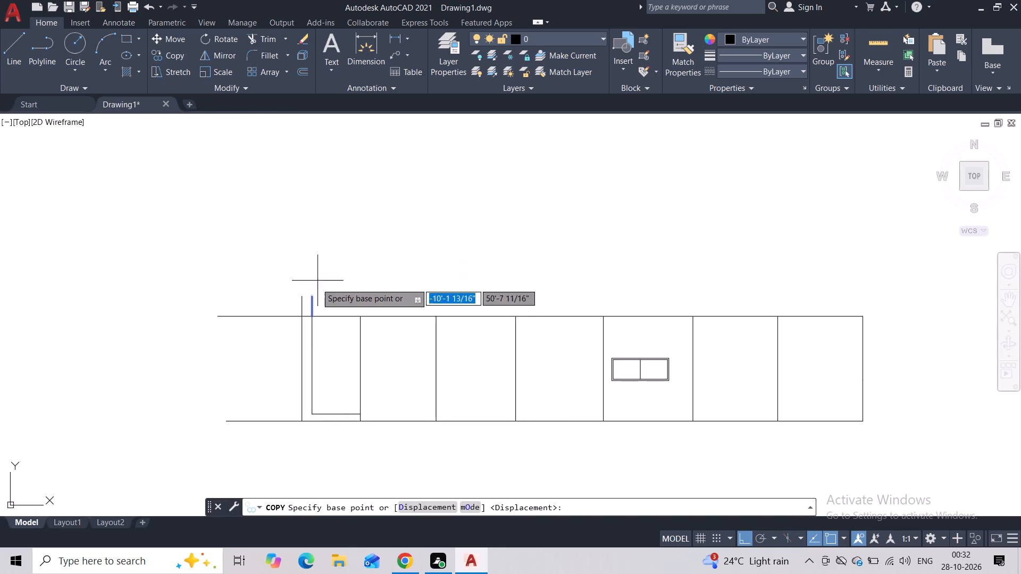
{"action": "left_click", "coordinate": [311, 317]}
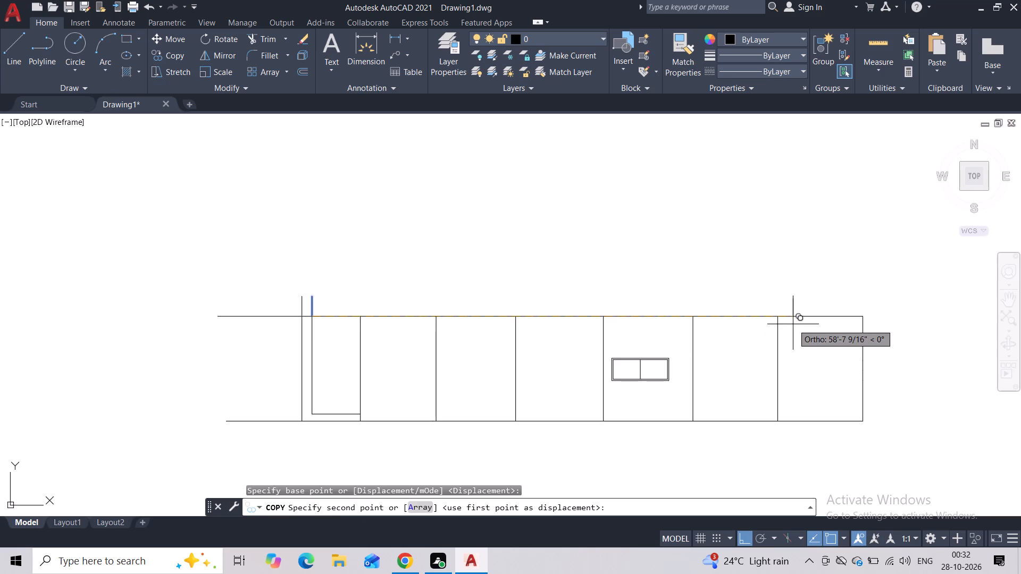
{"action": "left_click", "coordinate": [741, 316]}
{"action": "key", "text": "Escape"}
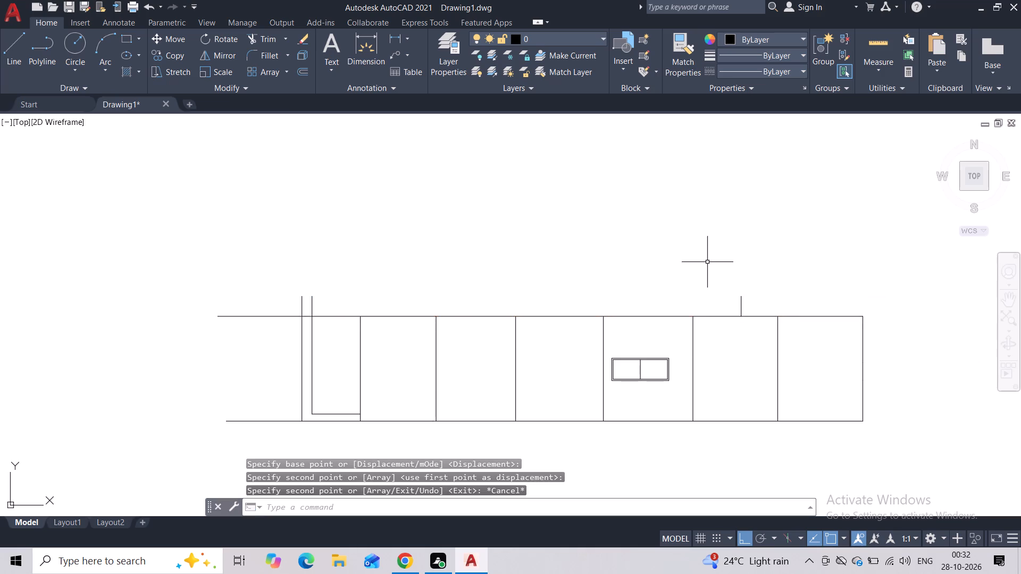
Draw a horizontal line from the top of the outer short vertical to above the far end of the outline.
{"action": "left_click", "coordinate": [14, 59]}
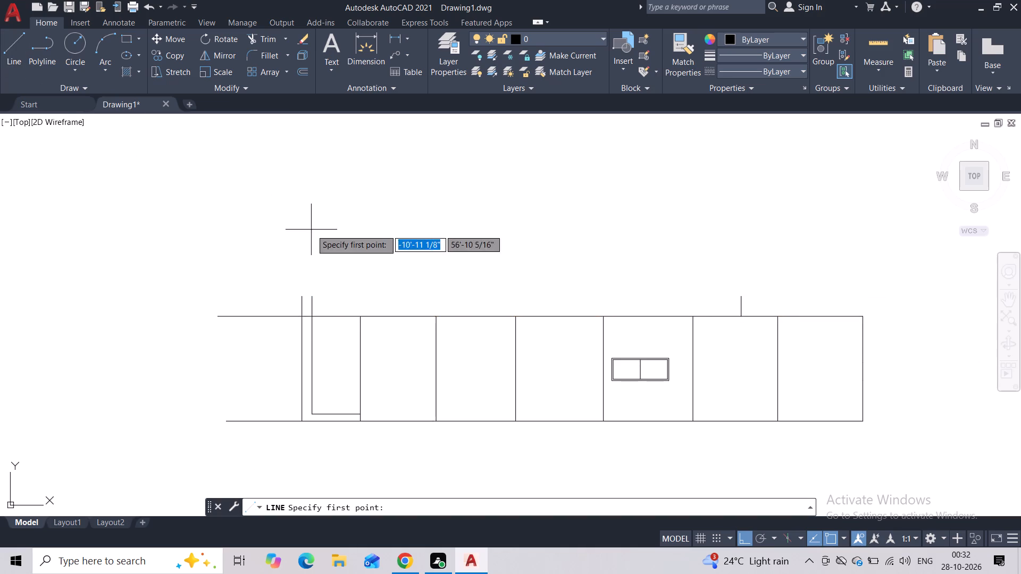
{"action": "left_click", "coordinate": [304, 297]}
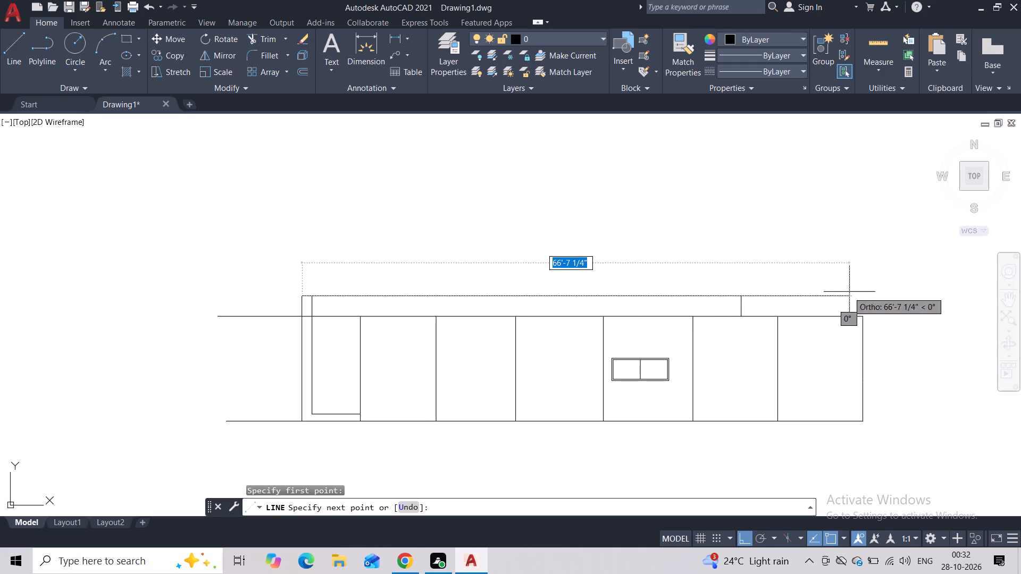
{"action": "left_click", "coordinate": [861, 297]}
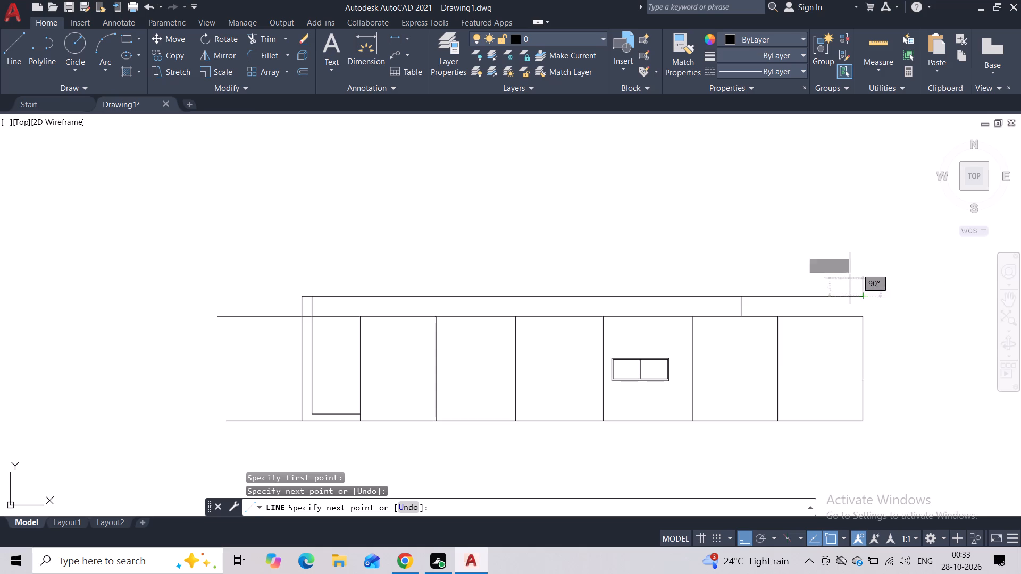
{"action": "key", "text": "Escape"}
Shorten the upper horizontal line to about 56', ending slightly beyond the copied short vertical line.
{"action": "left_click", "coordinate": [859, 294]}
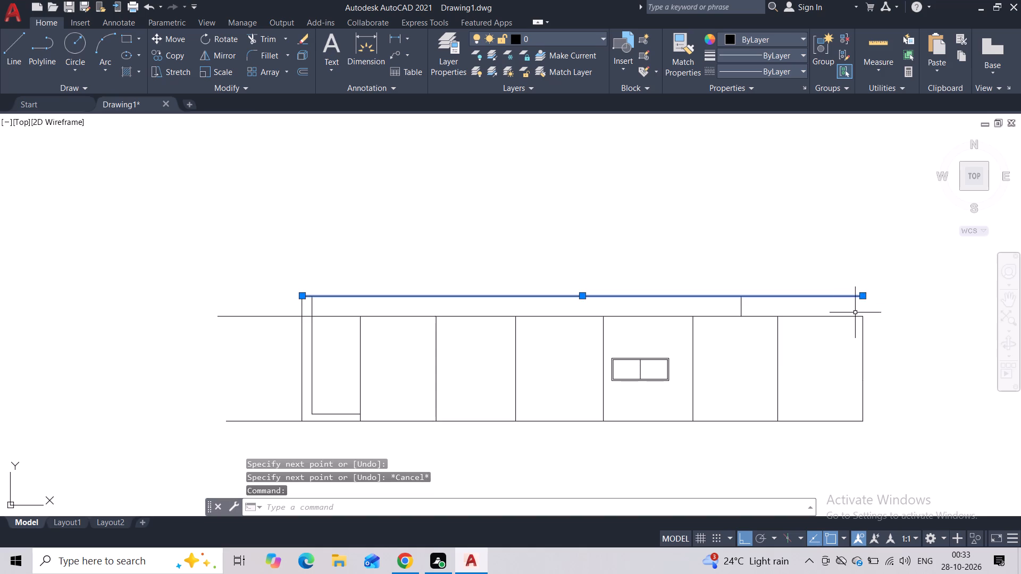
{"action": "left_click", "coordinate": [864, 296]}
{"action": "left_click", "coordinate": [761, 306]}
{"action": "key", "text": "Escape"}
{"action": "scroll", "coordinate": [760, 305], "scroll_direction": "up", "scroll_amount": 1}
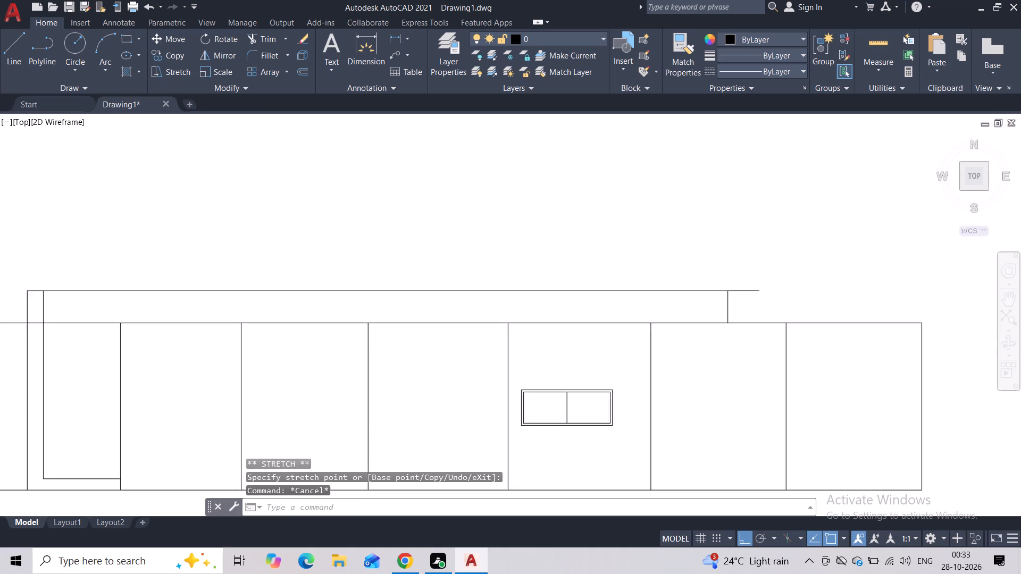
Move the short vertical line above the second-to-last bay about 8" along the top edge toward the narrow end section.
{"action": "scroll", "coordinate": [759, 305], "scroll_direction": "up", "scroll_amount": 2}
{"action": "left_click", "coordinate": [695, 299]}
{"action": "left_click", "coordinate": [629, 307]}
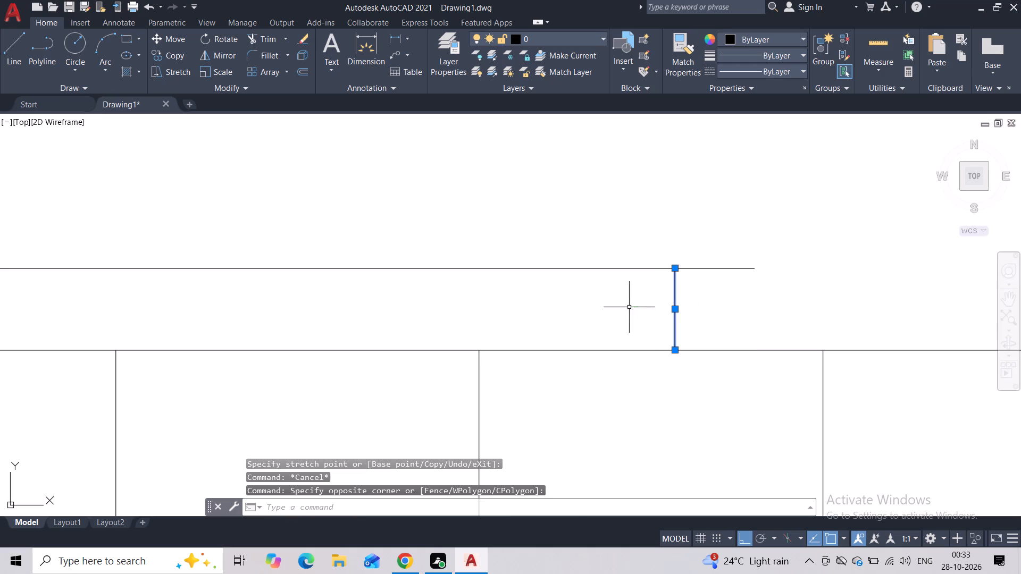
{"action": "left_click", "coordinate": [174, 39]}
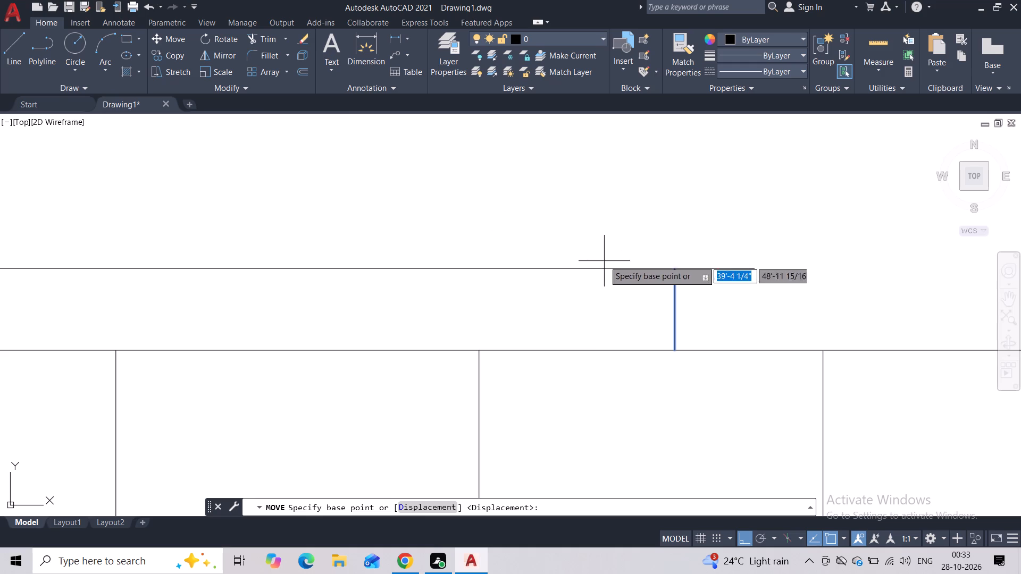
{"action": "left_click", "coordinate": [674, 270]}
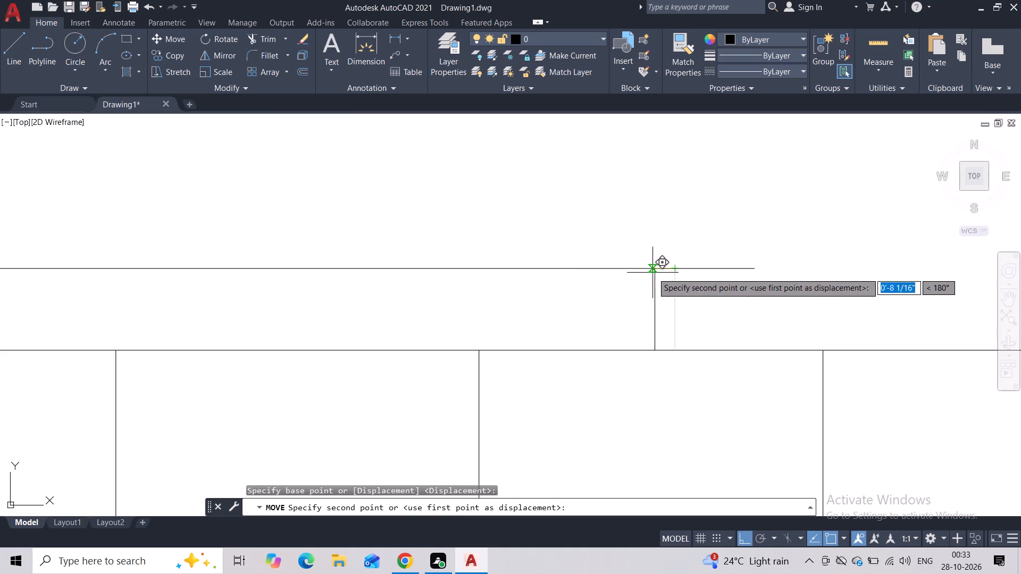
{"action": "left_click", "coordinate": [652, 273]}
{"action": "key", "text": "Escape"}
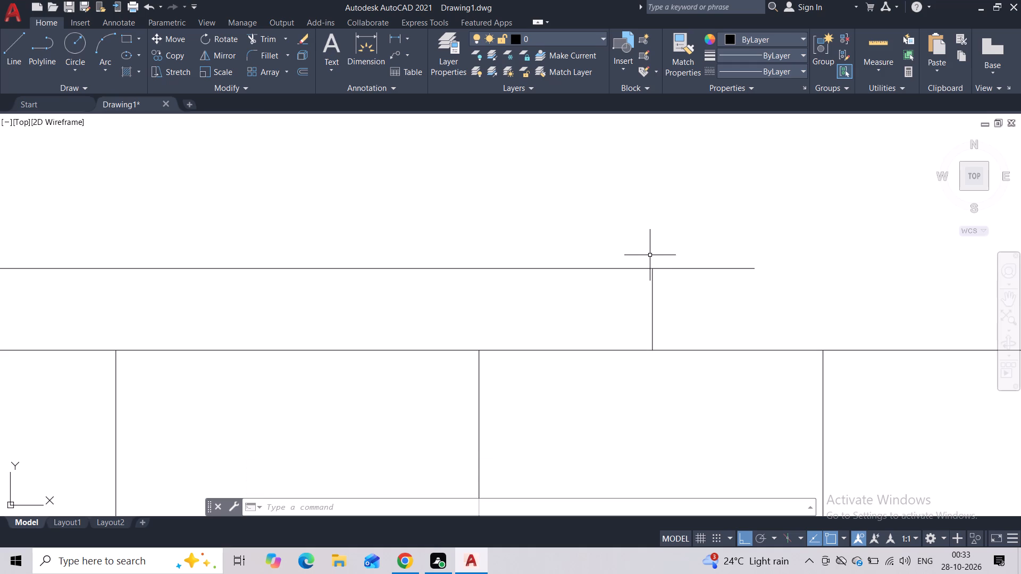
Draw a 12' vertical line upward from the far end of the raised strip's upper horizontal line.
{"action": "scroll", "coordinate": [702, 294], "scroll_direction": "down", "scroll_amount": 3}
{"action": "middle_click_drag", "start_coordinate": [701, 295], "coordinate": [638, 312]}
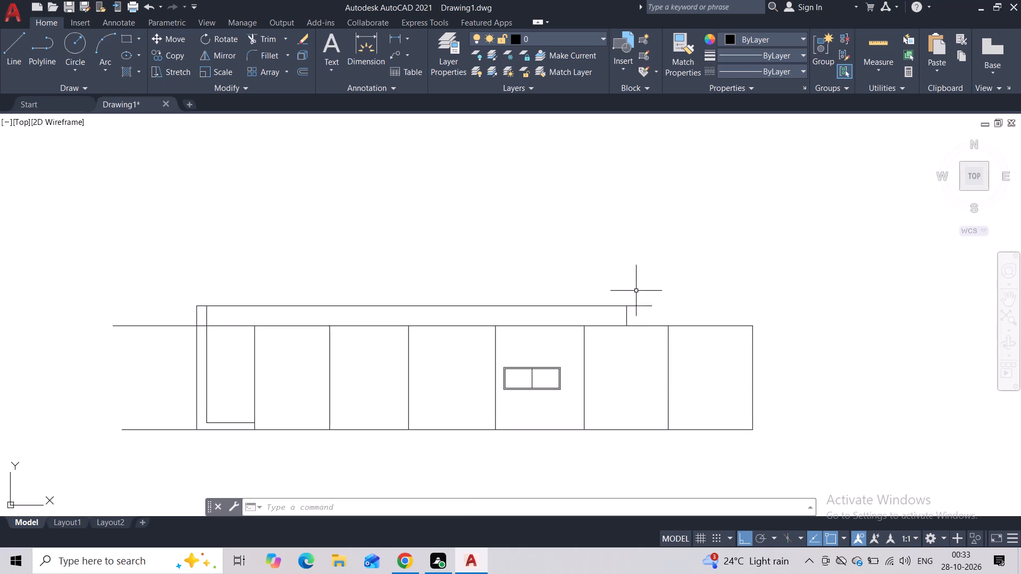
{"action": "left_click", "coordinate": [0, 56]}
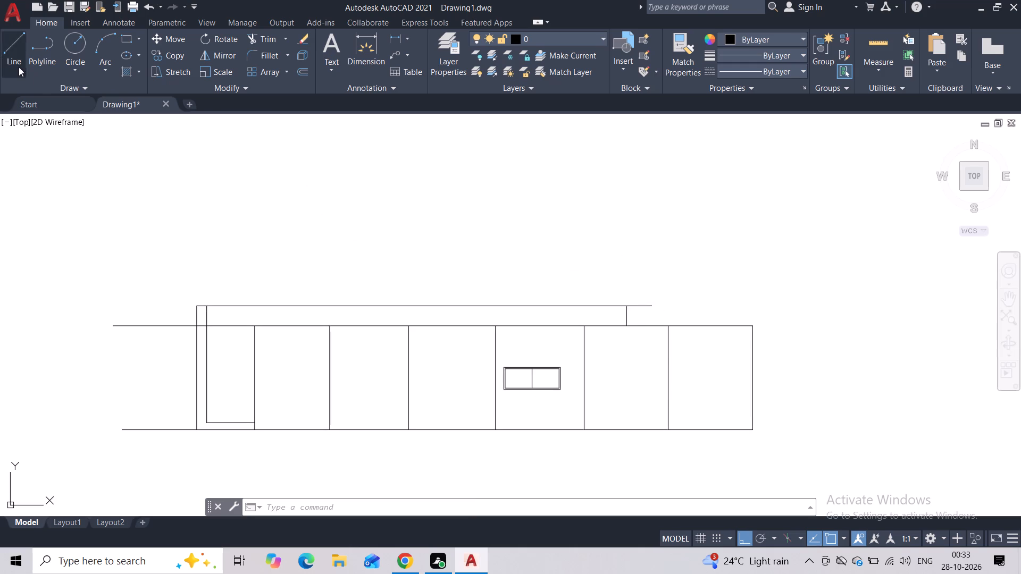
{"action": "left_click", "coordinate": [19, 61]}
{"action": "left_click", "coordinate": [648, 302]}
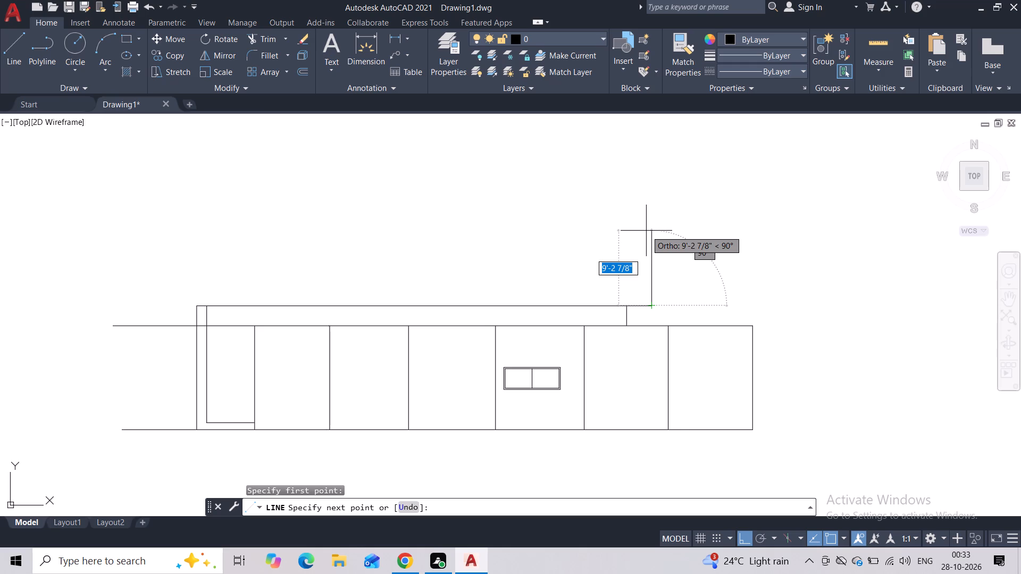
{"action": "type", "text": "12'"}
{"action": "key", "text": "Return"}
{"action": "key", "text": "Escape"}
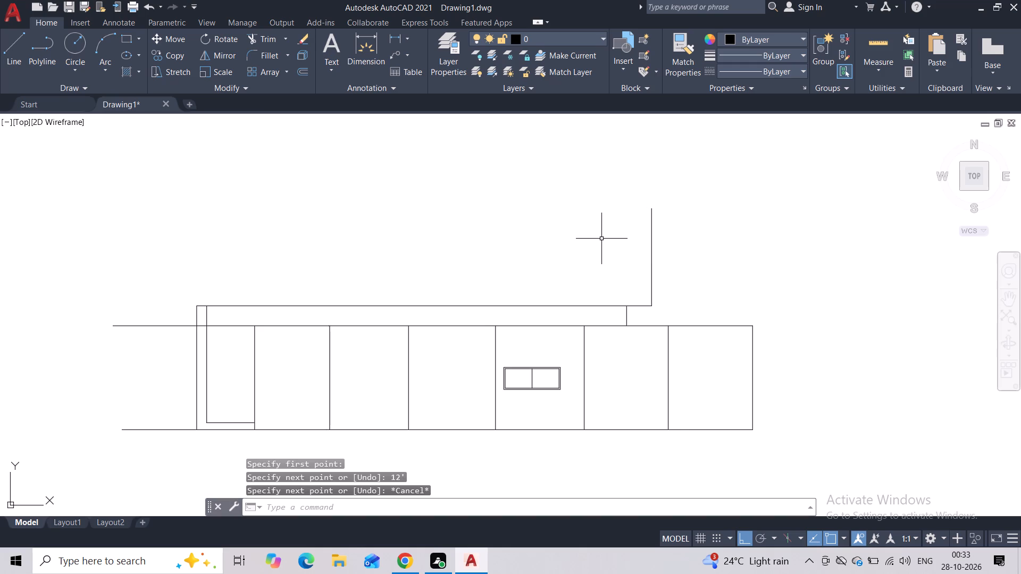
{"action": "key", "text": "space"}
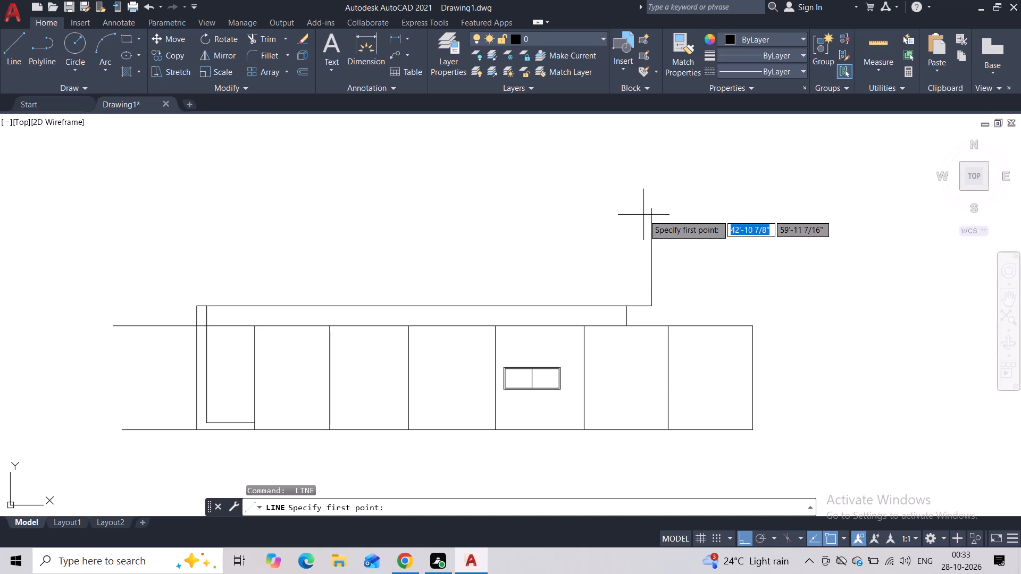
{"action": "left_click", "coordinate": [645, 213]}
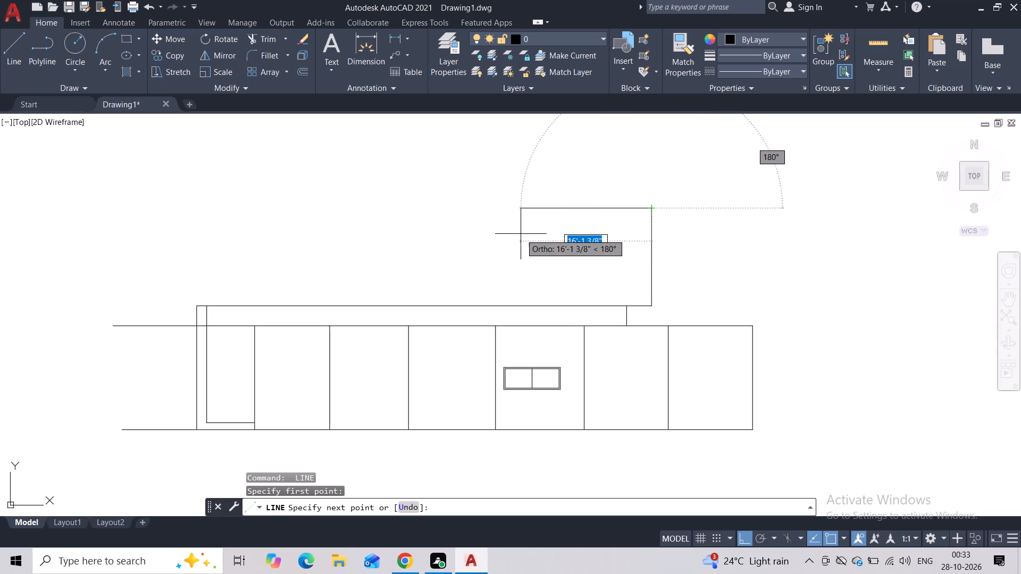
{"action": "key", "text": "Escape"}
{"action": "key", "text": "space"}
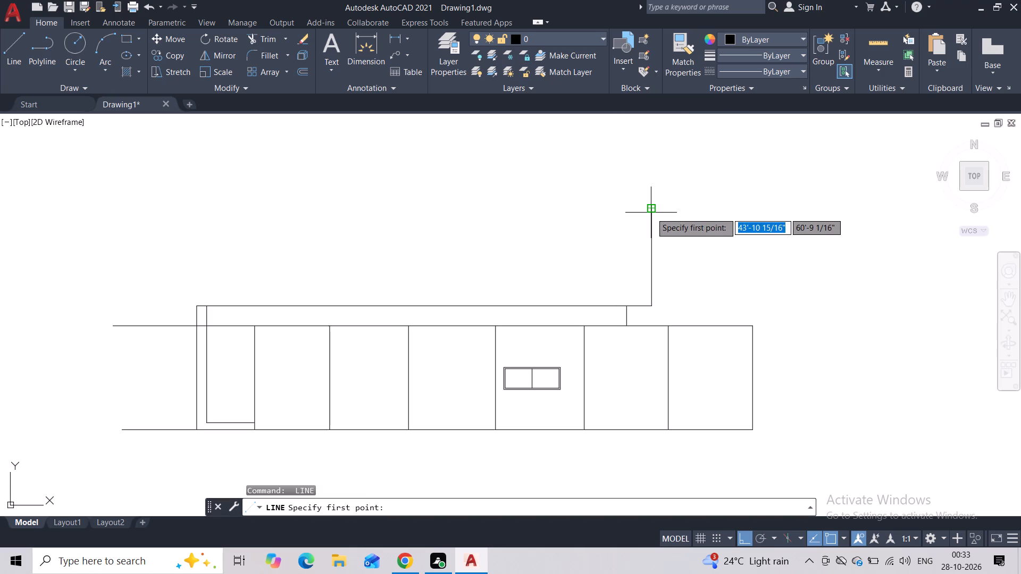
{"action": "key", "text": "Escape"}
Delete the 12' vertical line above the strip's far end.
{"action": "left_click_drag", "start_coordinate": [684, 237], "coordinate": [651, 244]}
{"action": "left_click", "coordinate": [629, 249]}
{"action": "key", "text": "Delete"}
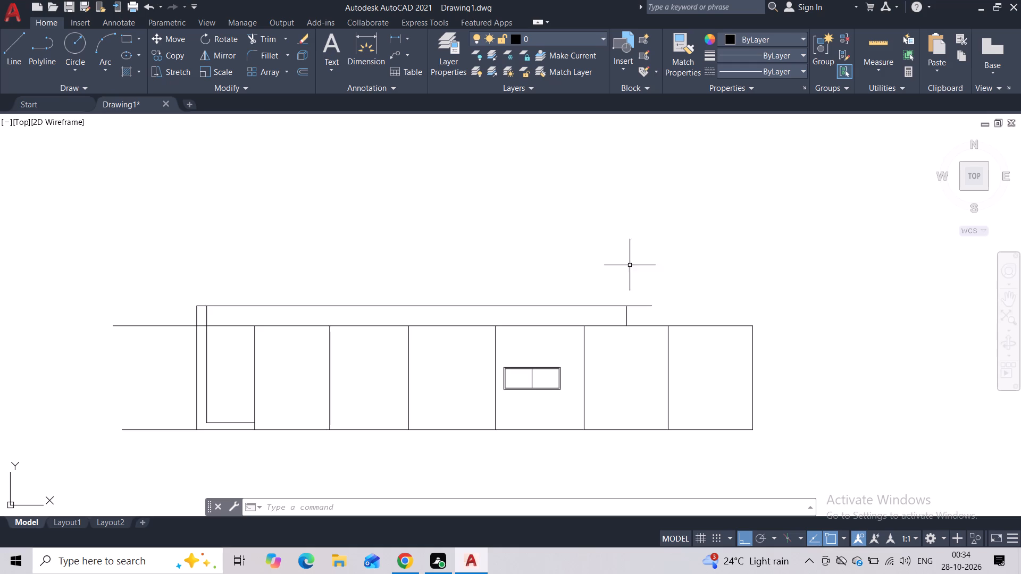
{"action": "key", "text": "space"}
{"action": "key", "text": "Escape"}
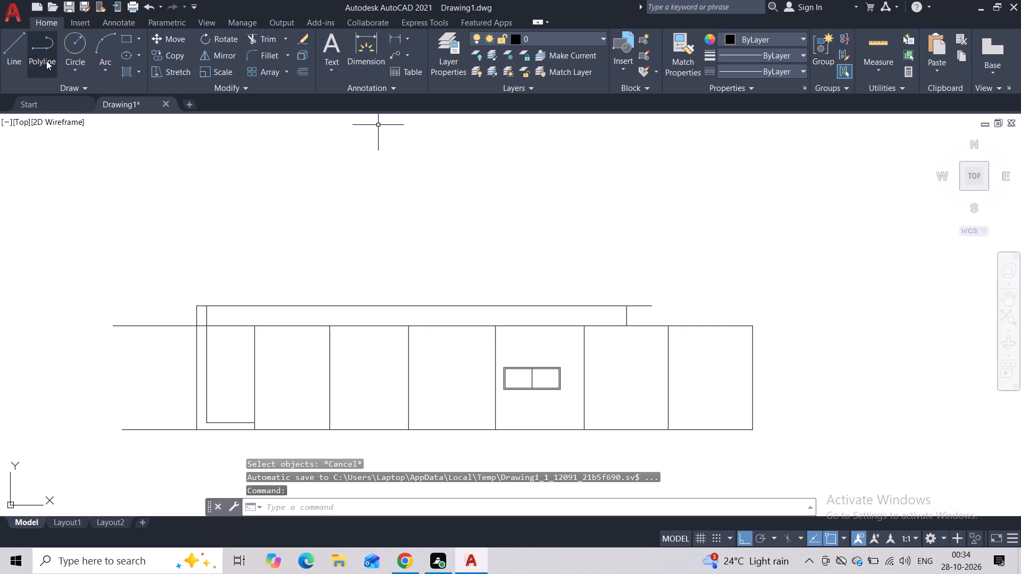
Draw a 14' vertical line upward from the far end of the raised strip's upper horizontal line.
{"action": "left_click", "coordinate": [14, 63]}
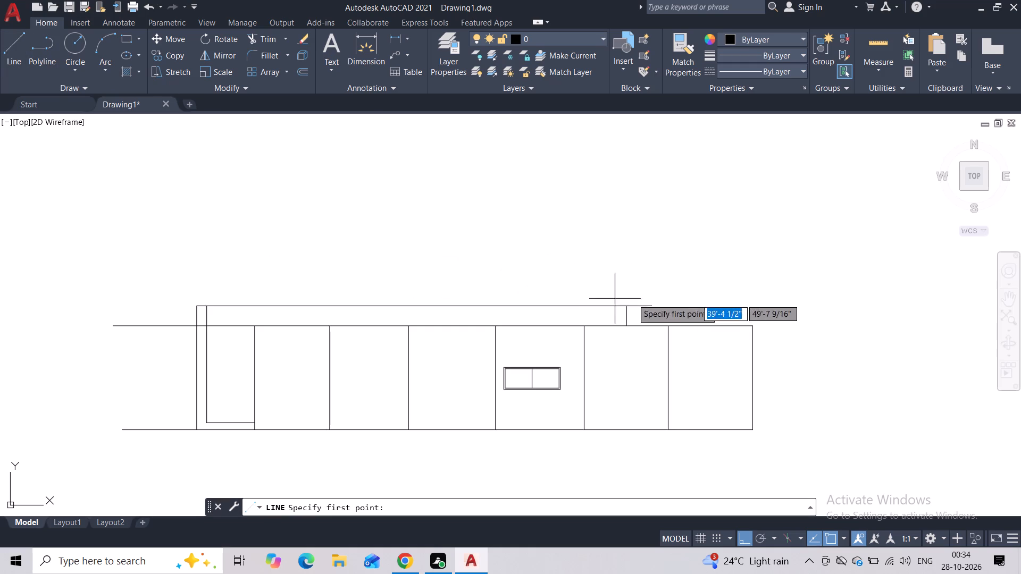
{"action": "left_click", "coordinate": [654, 306]}
{"action": "type", "text": "14'"}
{"action": "key", "text": "Return"}
{"action": "key", "text": "Escape"}
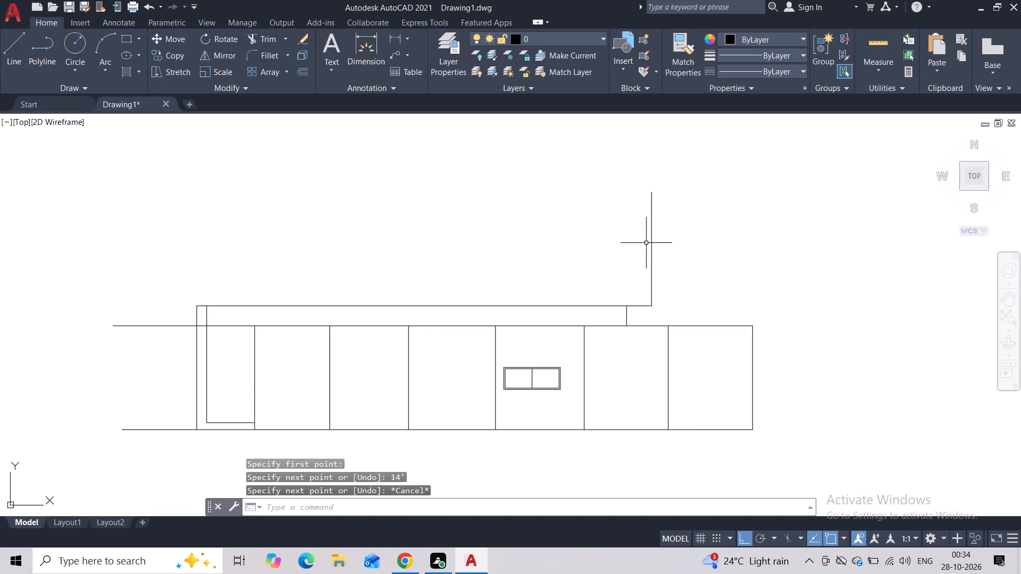
Close the upper storey outline with a horizontal line about 56' long from the 14' line's top and a vertical down to the strip's outer corner.
{"action": "key", "text": "space"}
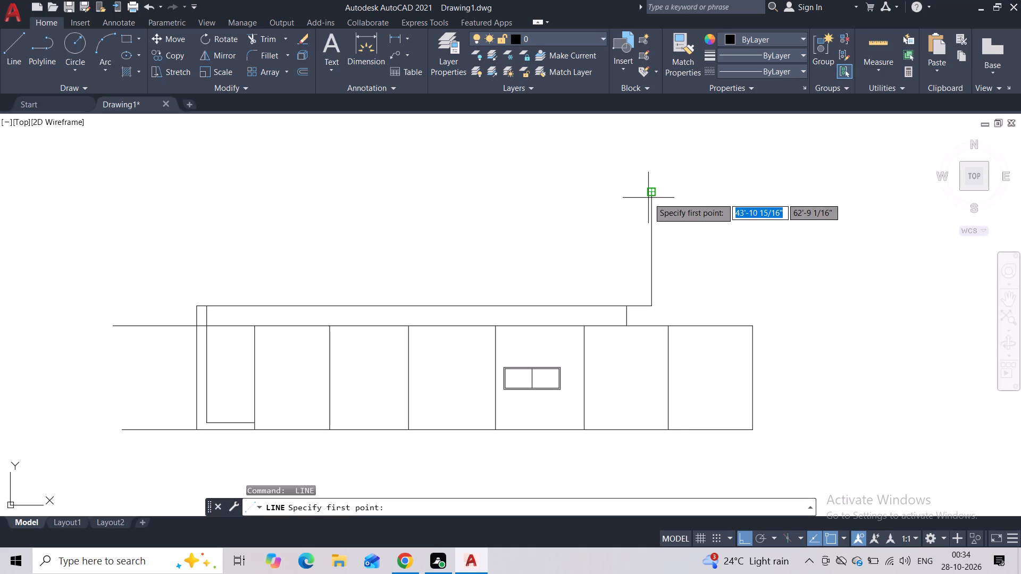
{"action": "left_click", "coordinate": [650, 195]}
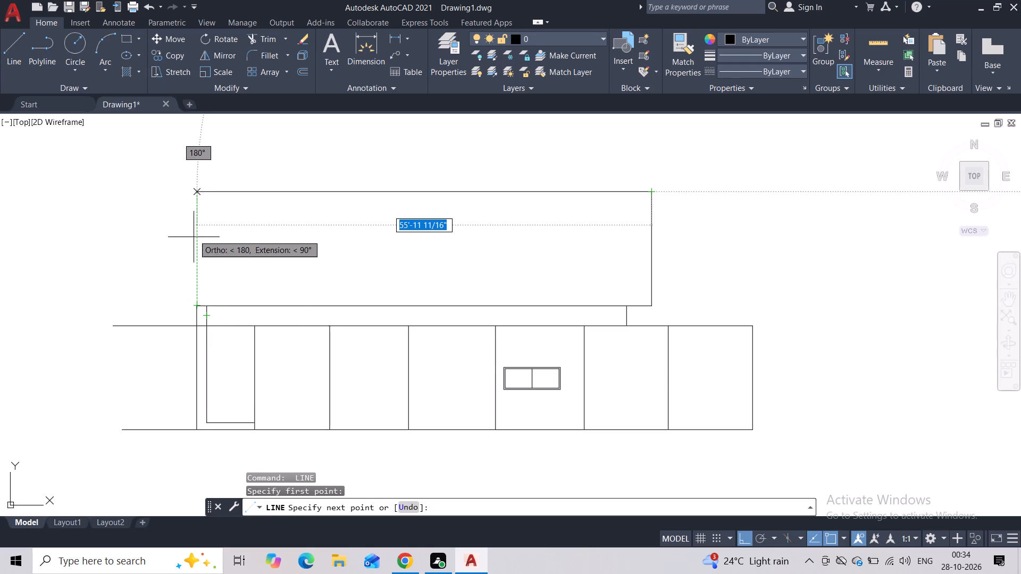
{"action": "left_click", "coordinate": [195, 193]}
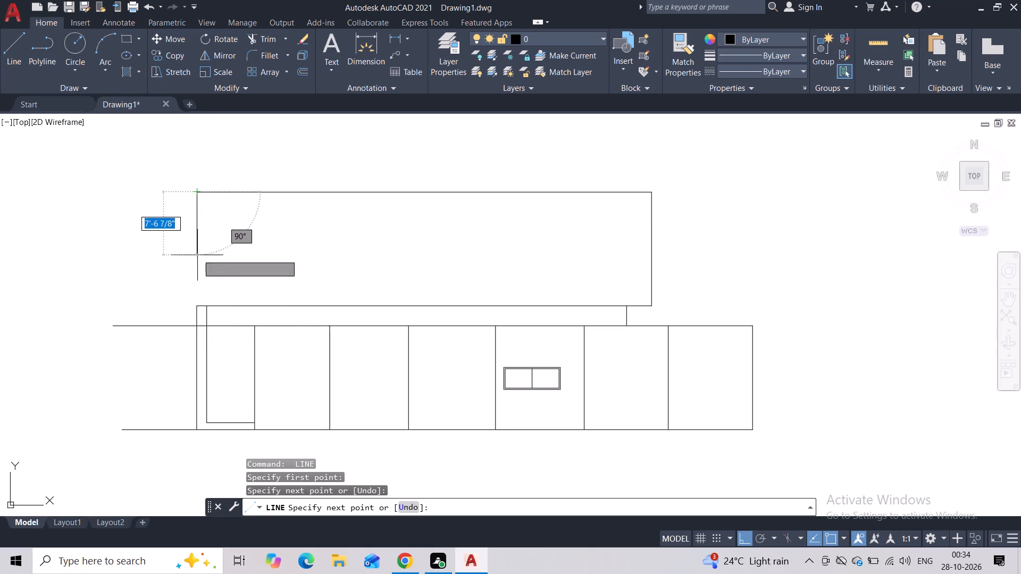
{"action": "left_click", "coordinate": [196, 305]}
{"action": "key", "text": "Escape"}
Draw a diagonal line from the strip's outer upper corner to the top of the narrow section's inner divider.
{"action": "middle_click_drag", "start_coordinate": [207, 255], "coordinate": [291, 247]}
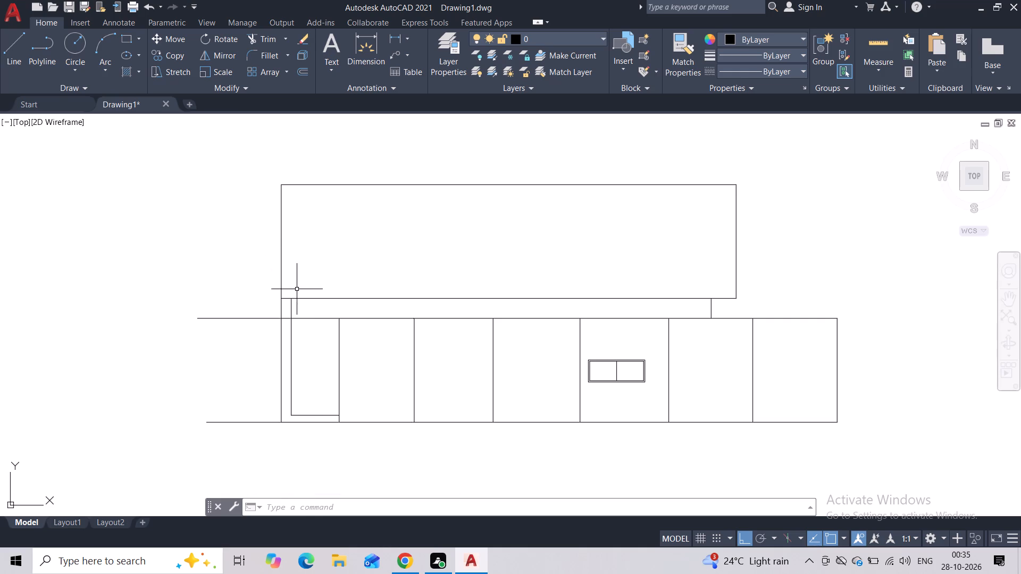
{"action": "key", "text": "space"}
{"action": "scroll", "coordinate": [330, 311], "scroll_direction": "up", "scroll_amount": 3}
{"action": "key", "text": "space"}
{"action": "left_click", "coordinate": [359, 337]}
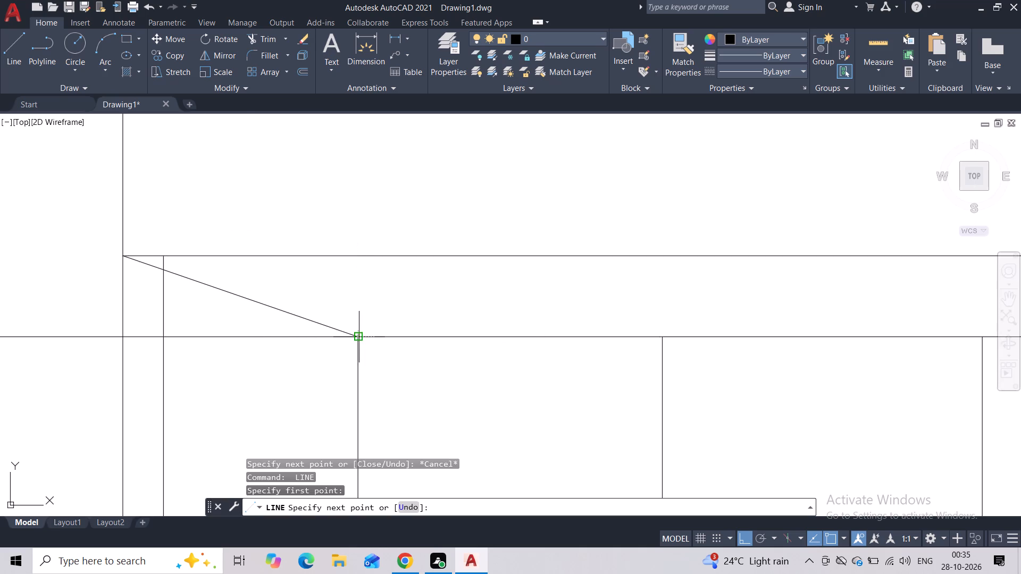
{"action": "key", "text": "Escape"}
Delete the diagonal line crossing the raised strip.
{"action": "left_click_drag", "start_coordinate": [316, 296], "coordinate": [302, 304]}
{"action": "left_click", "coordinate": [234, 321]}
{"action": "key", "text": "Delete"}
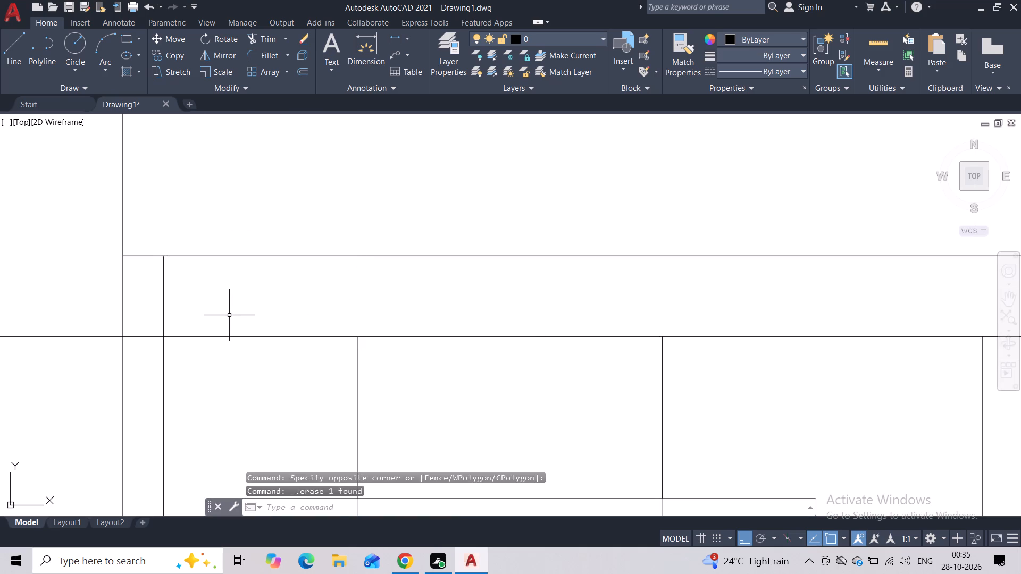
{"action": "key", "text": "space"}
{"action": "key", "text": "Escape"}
Draw a vertical line from the top of the narrow section's inner divider up to the raised strip's upper line.
{"action": "left_click", "coordinate": [13, 46]}
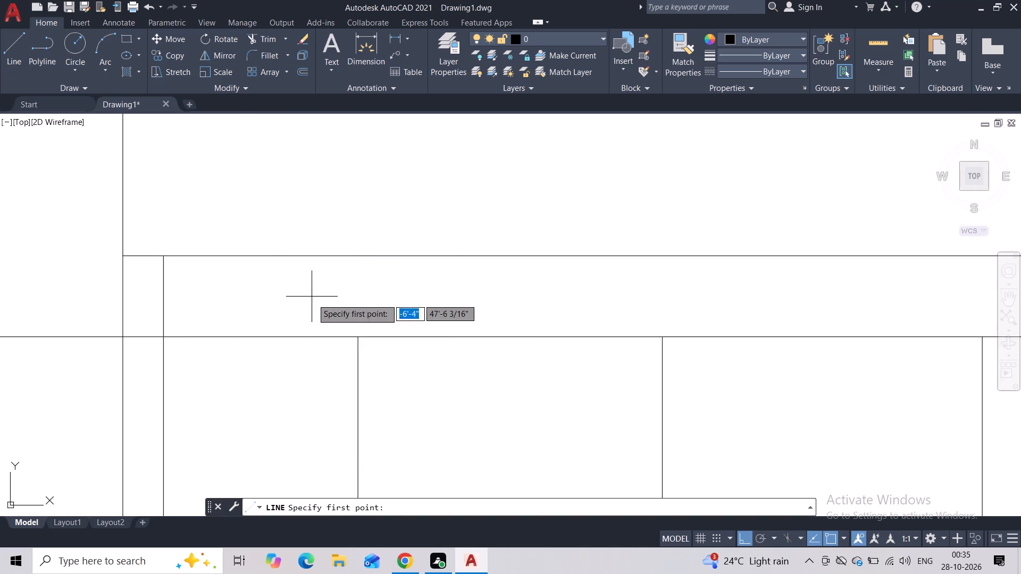
{"action": "left_click", "coordinate": [362, 336]}
{"action": "left_click", "coordinate": [364, 257]}
{"action": "scroll", "coordinate": [369, 290], "scroll_direction": "down", "scroll_amount": 2}
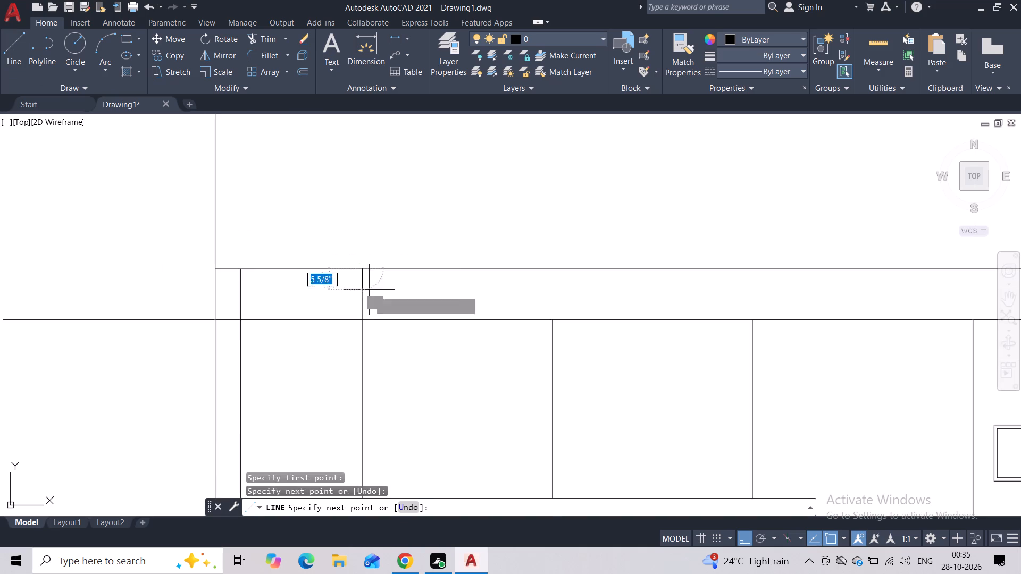
{"action": "key", "text": "Escape"}
Draw a rectangle about 43'-2" by 7'-11" inside the upper storey outline, ending near its far side.
{"action": "scroll", "coordinate": [369, 290], "scroll_direction": "down", "scroll_amount": 2}
{"action": "middle_click_drag", "start_coordinate": [334, 360], "coordinate": [378, 336]}
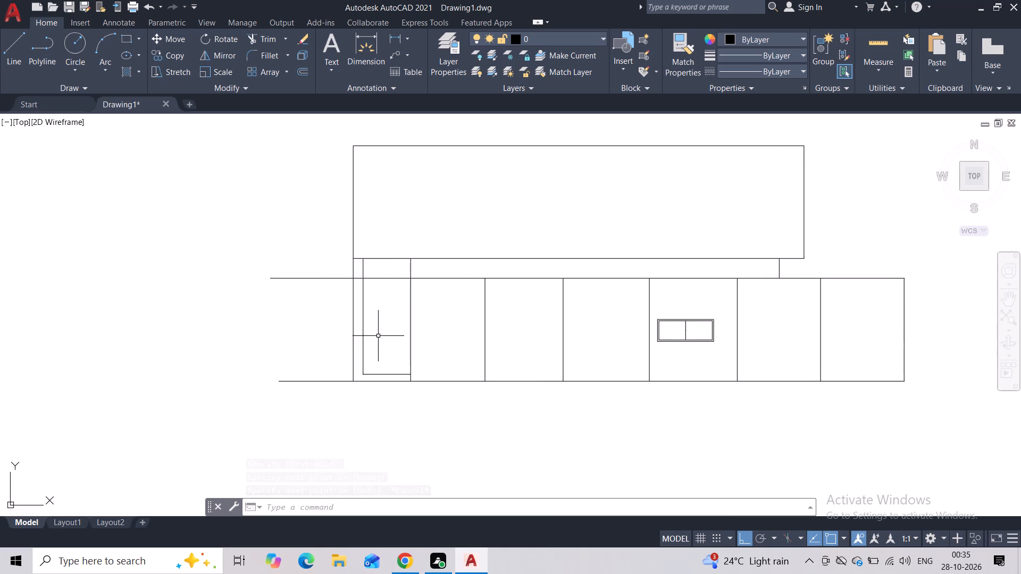
{"action": "middle_click_drag", "start_coordinate": [397, 293], "coordinate": [278, 341]}
{"action": "left_click", "coordinate": [124, 37]}
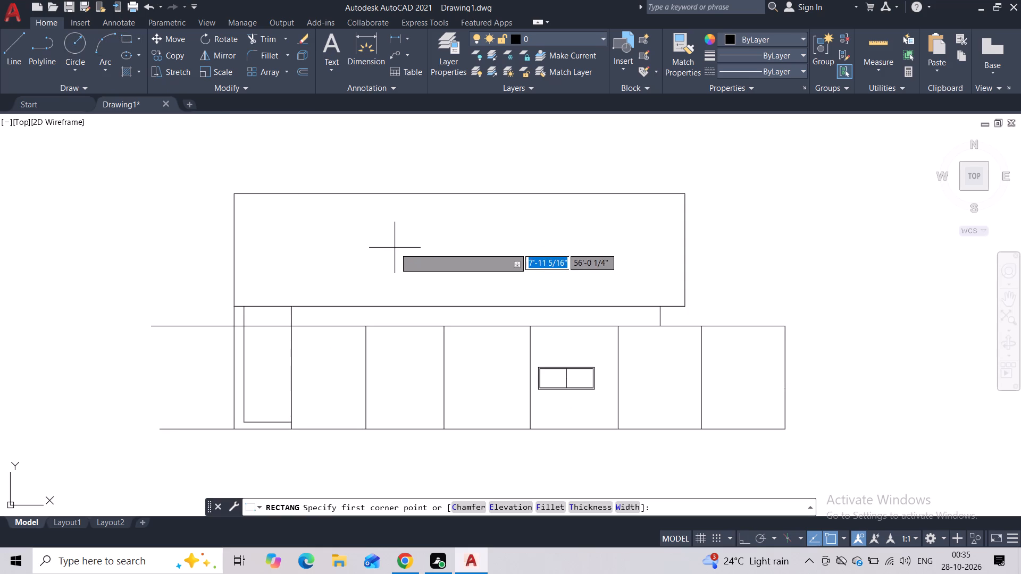
{"action": "left_click", "coordinate": [314, 223]}
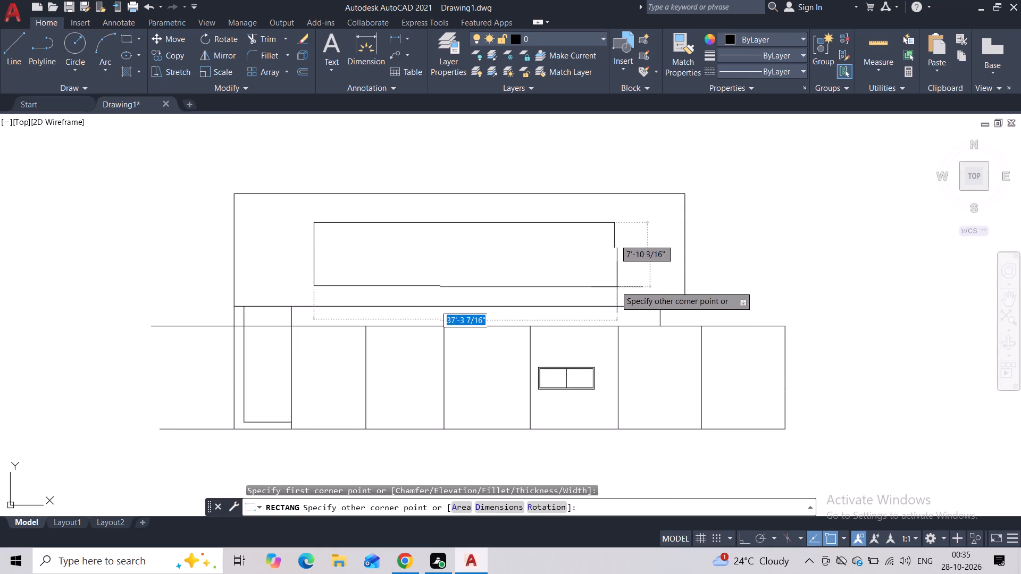
{"action": "left_click", "coordinate": [662, 286]}
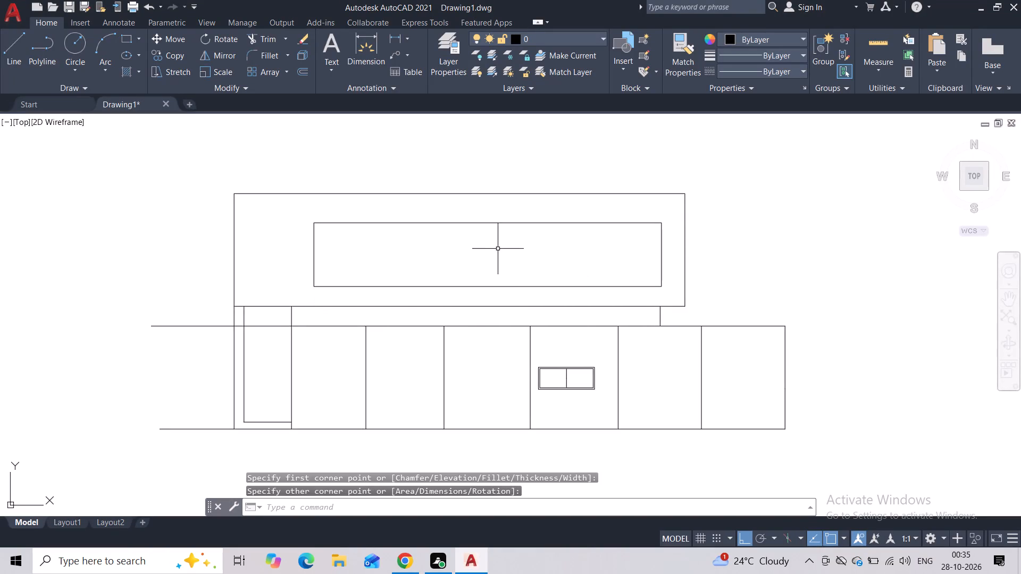
Draw a vertical divider across the full height of the long upper rectangle, near its end above the narrow section side.
{"action": "left_click", "coordinate": [2, 50]}
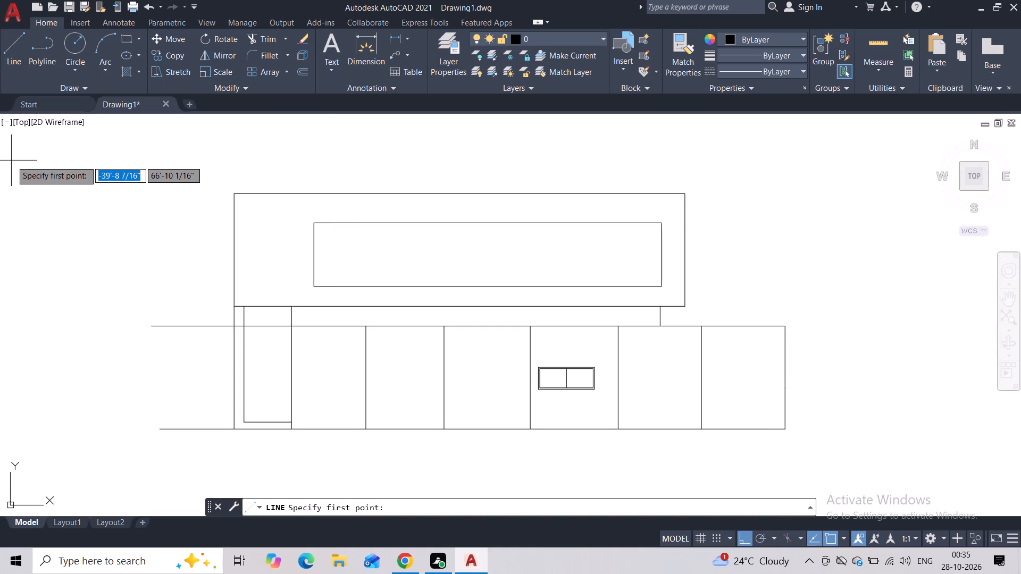
{"action": "left_click", "coordinate": [352, 223]}
{"action": "left_click", "coordinate": [357, 290]}
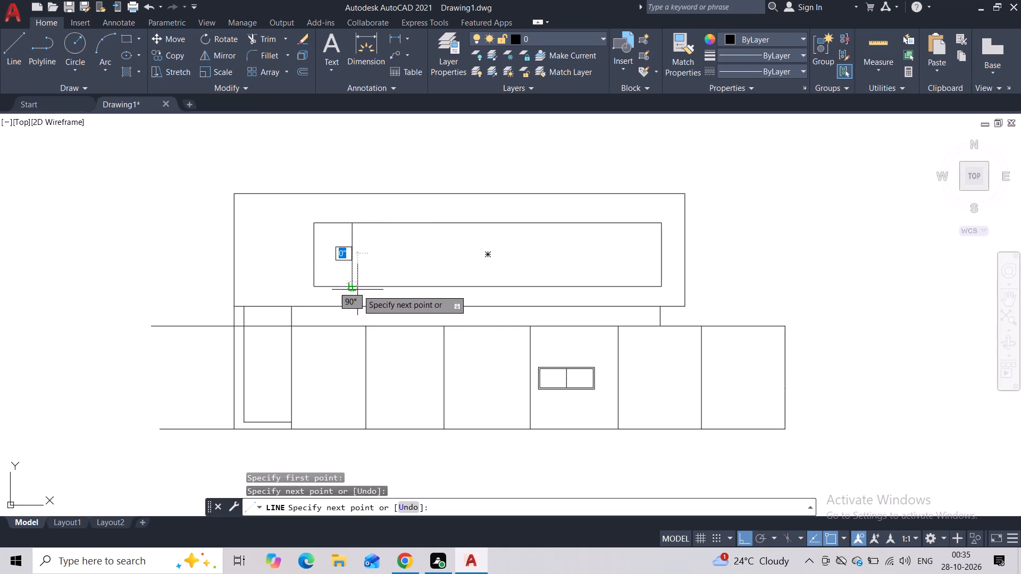
{"action": "key", "text": "Escape"}
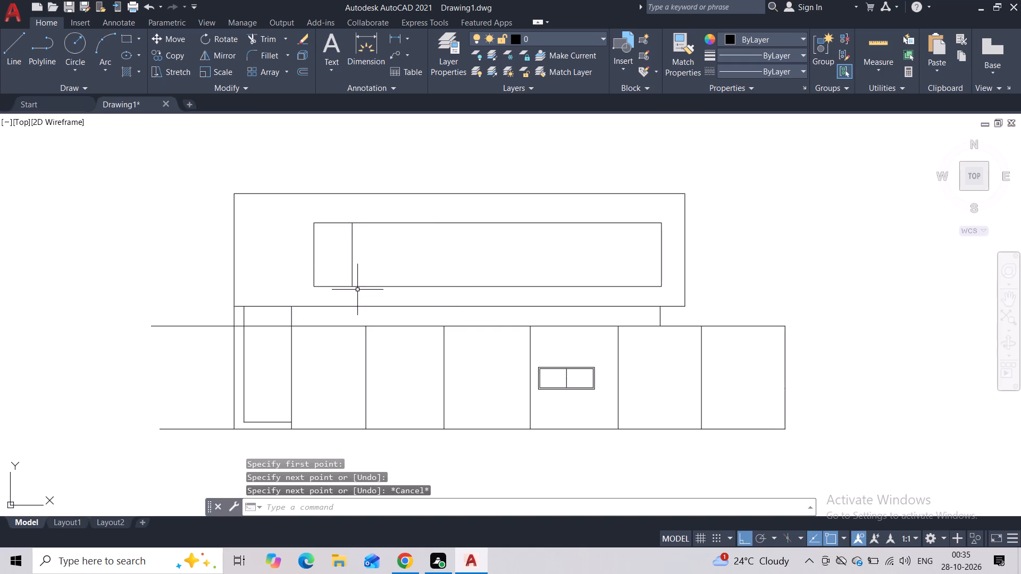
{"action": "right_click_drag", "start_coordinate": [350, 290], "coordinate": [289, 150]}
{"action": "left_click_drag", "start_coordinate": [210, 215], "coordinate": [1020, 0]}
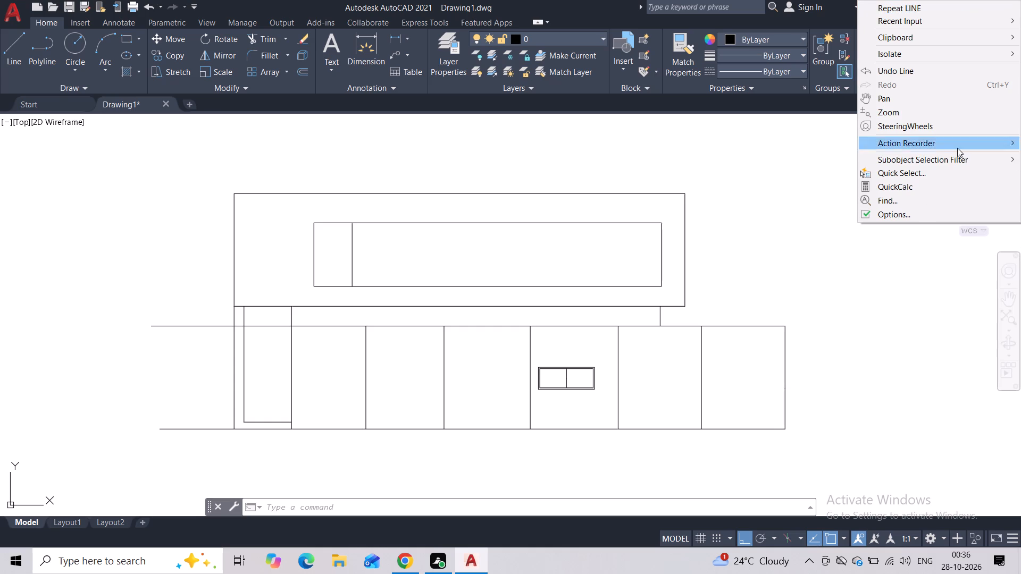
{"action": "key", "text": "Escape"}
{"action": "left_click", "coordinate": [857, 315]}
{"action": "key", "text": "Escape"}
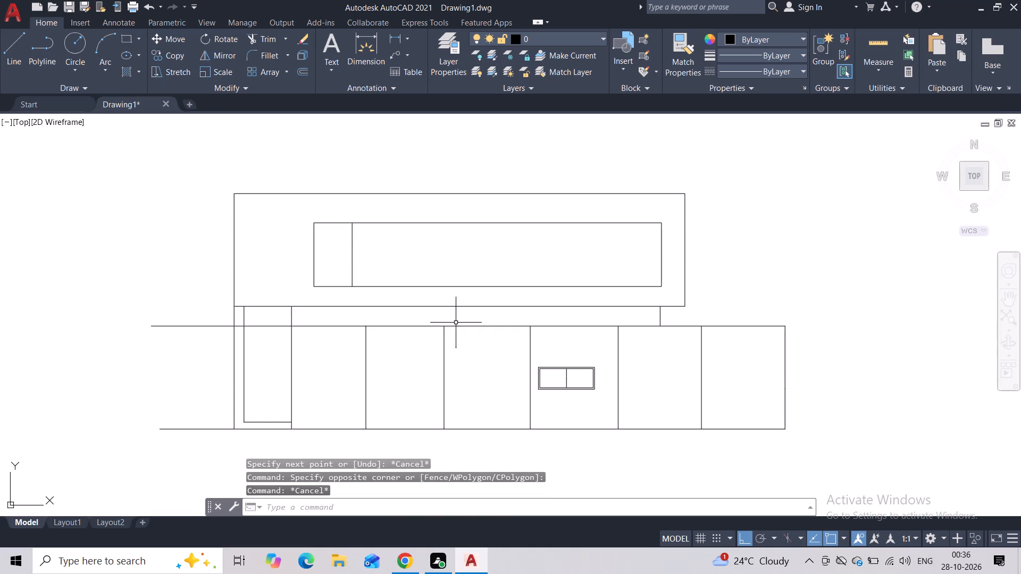
Copy the long window's vertical divider six times along its length at roughly even spacing, dividing the window into eight panels.
{"action": "left_click", "coordinate": [355, 252]}
{"action": "left_click", "coordinate": [336, 261]}
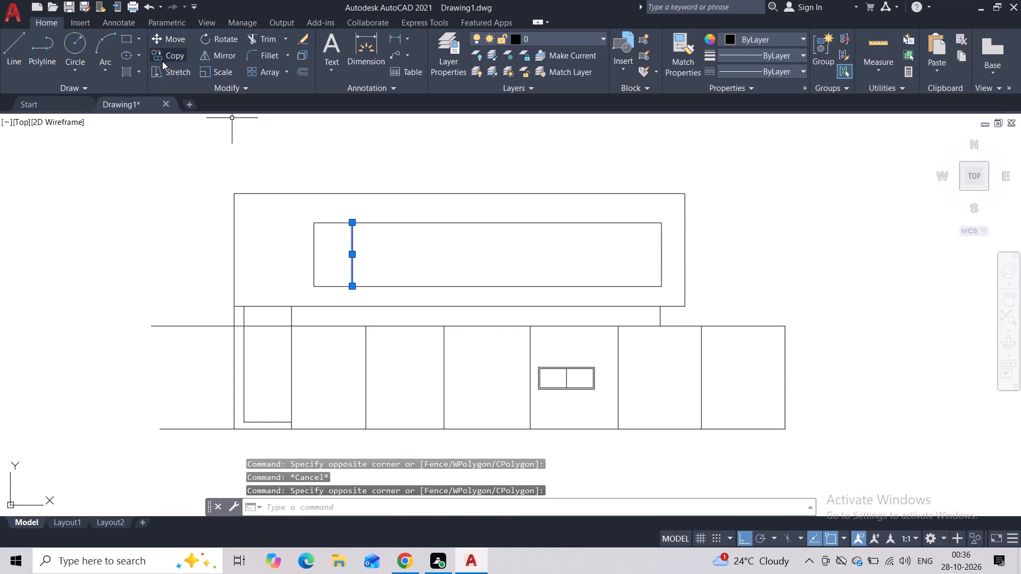
{"action": "left_click", "coordinate": [162, 61]}
{"action": "left_click", "coordinate": [354, 225]}
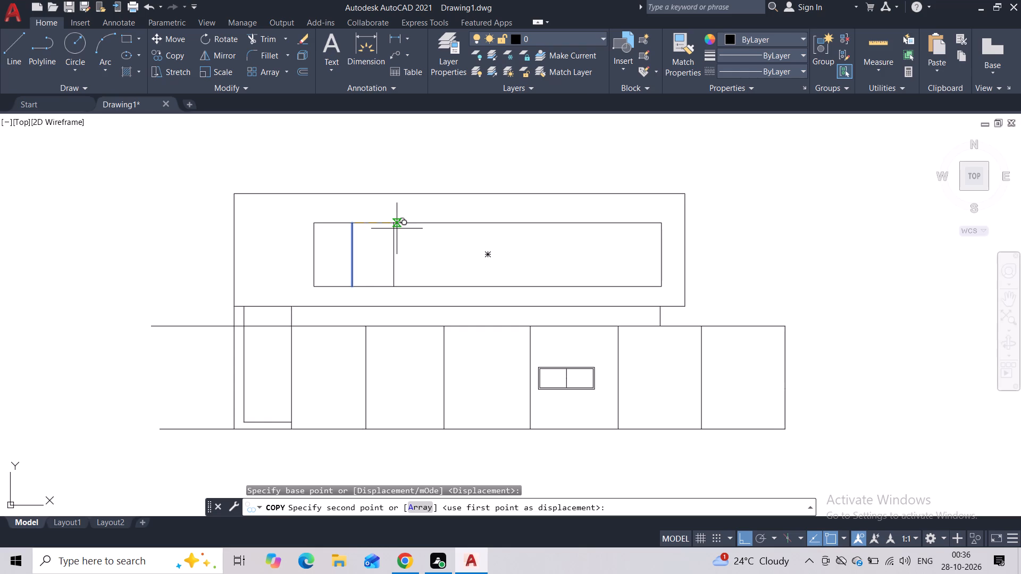
{"action": "left_click", "coordinate": [397, 229]}
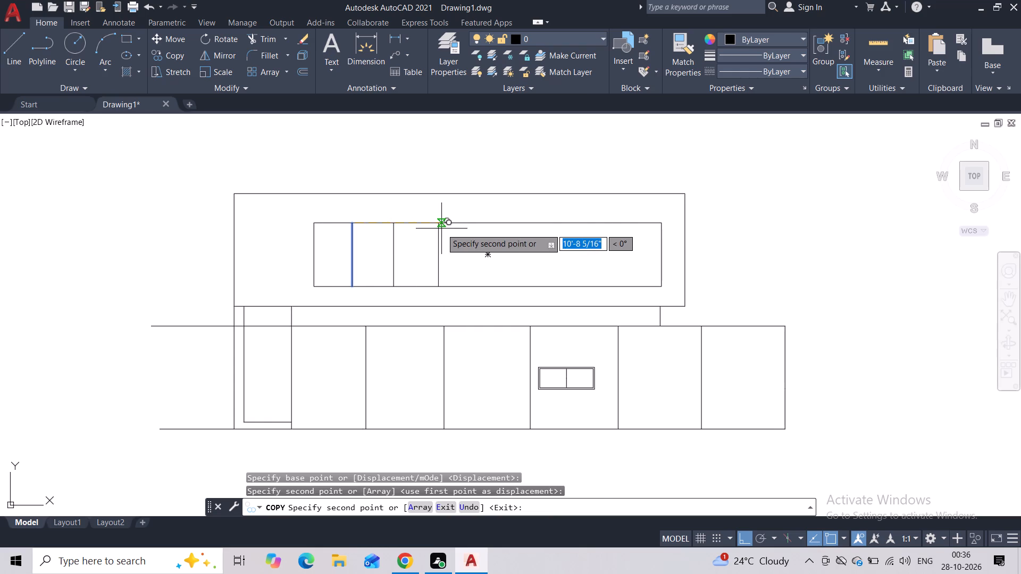
{"action": "left_click", "coordinate": [441, 229]}
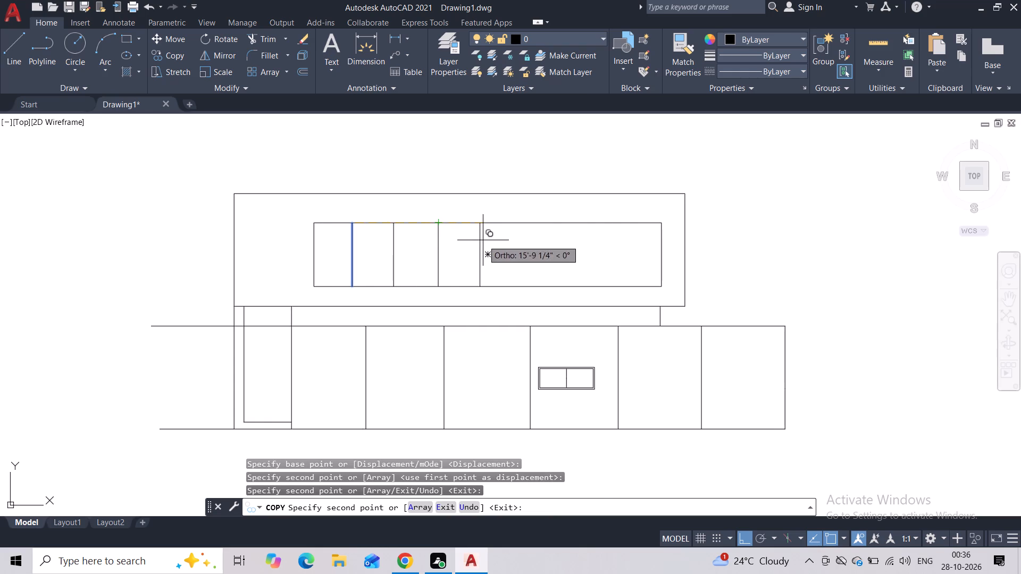
{"action": "left_click", "coordinate": [483, 240]}
{"action": "left_click", "coordinate": [520, 244]}
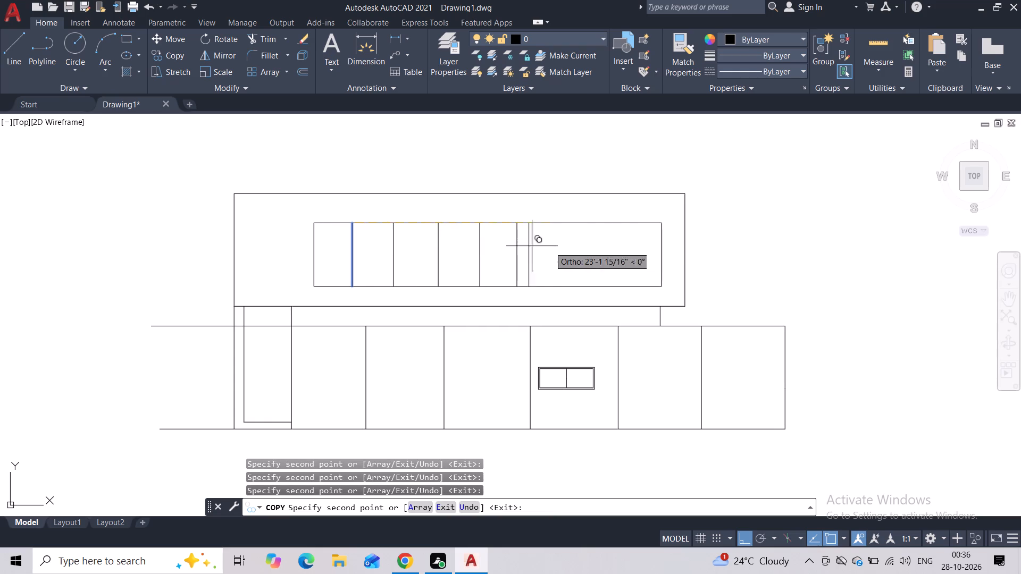
{"action": "left_click", "coordinate": [564, 247]}
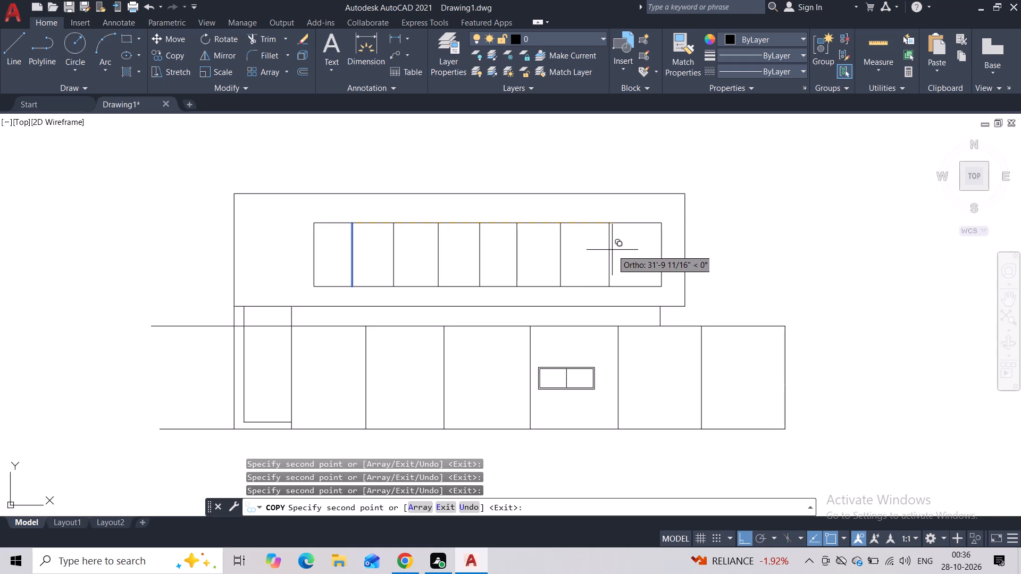
{"action": "left_click", "coordinate": [612, 250]}
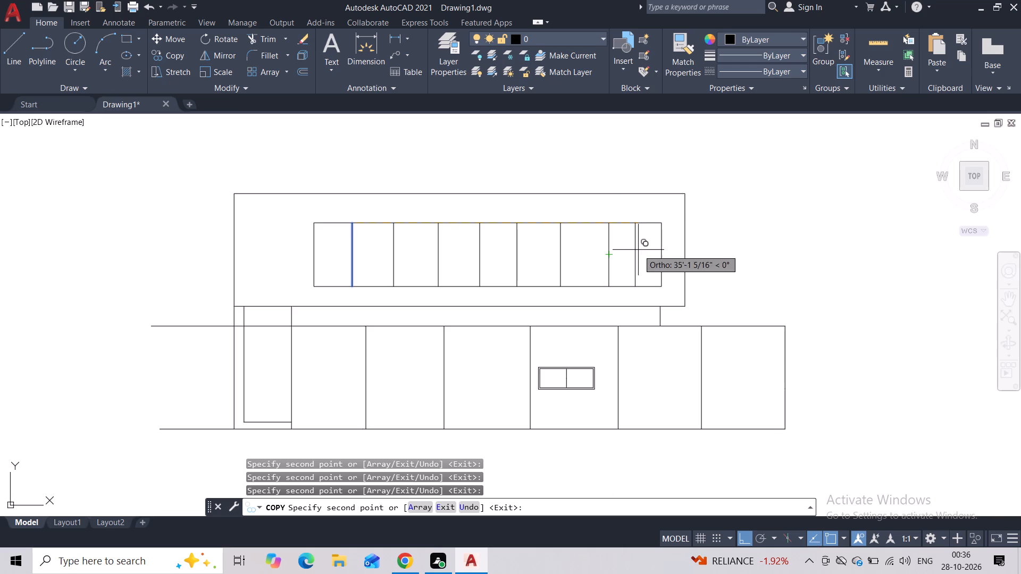
{"action": "key", "text": "Escape"}
{"action": "scroll", "coordinate": [608, 282], "scroll_direction": "down", "scroll_amount": 1}
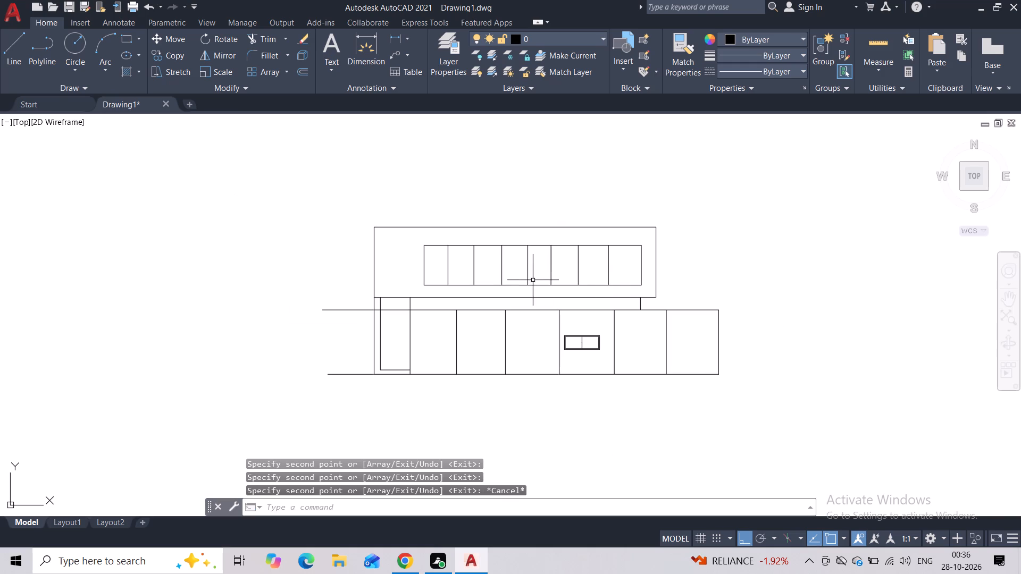
{"action": "scroll", "coordinate": [478, 265], "scroll_direction": "up", "scroll_amount": 1}
{"action": "key", "text": "space"}
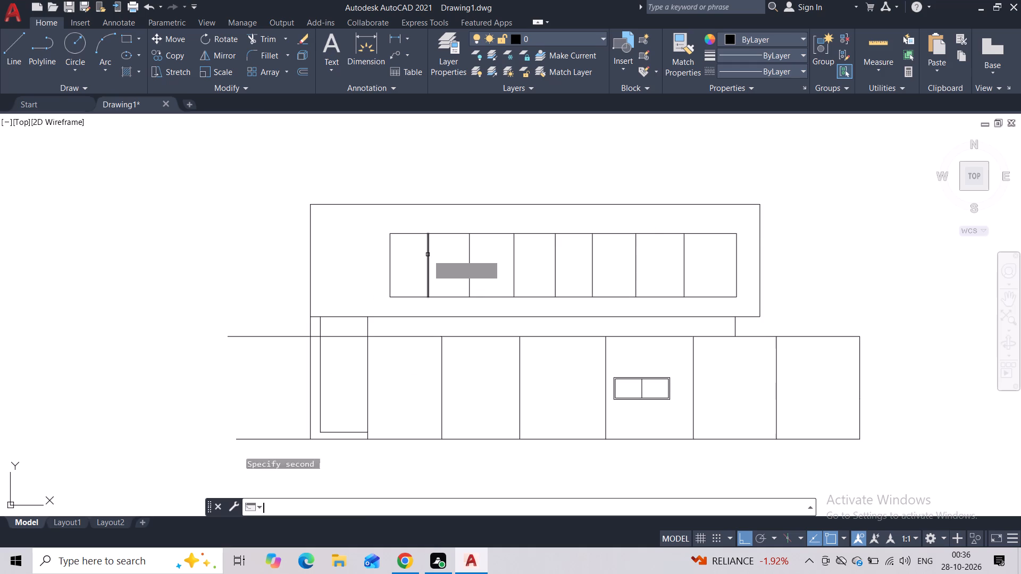
{"action": "key", "text": "Escape"}
Draw a sideways V in the window panel nearest the narrow section side, from its two left corners to its right divider's midpoint.
{"action": "left_click", "coordinate": [16, 62]}
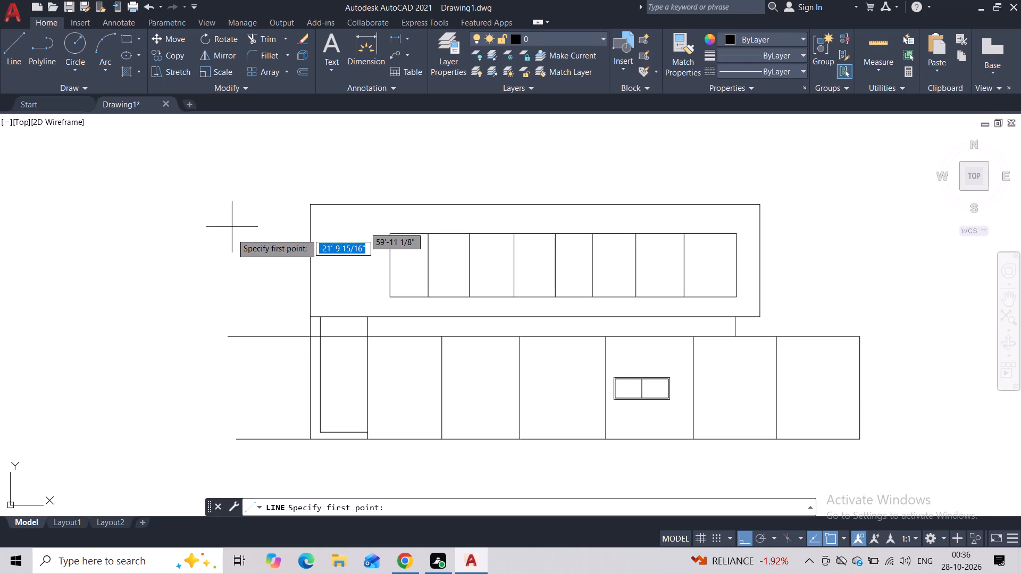
{"action": "left_click", "coordinate": [393, 233]}
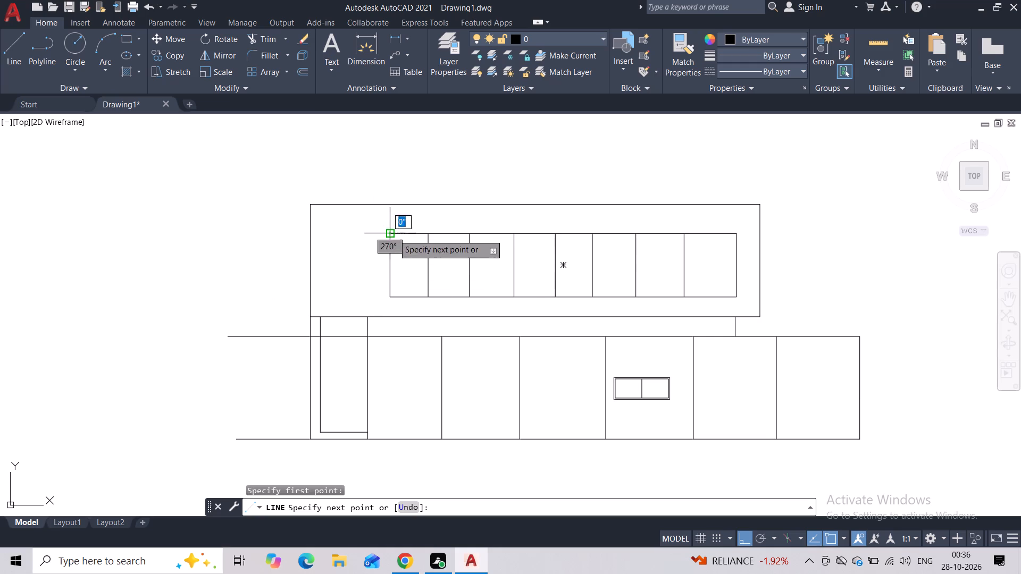
{"action": "left_click", "coordinate": [431, 271]}
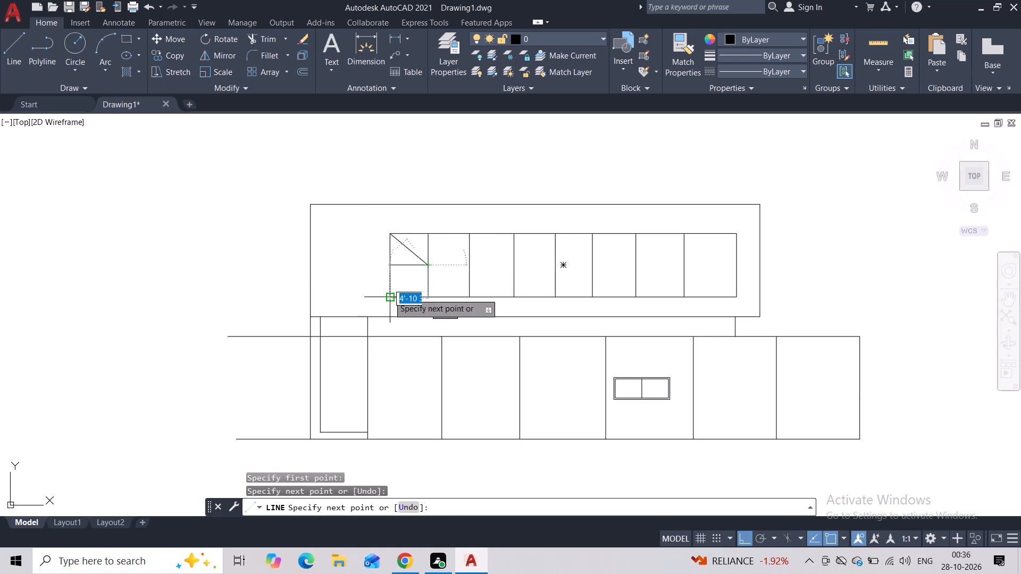
{"action": "left_click", "coordinate": [389, 296]}
{"action": "key", "text": "Escape"}
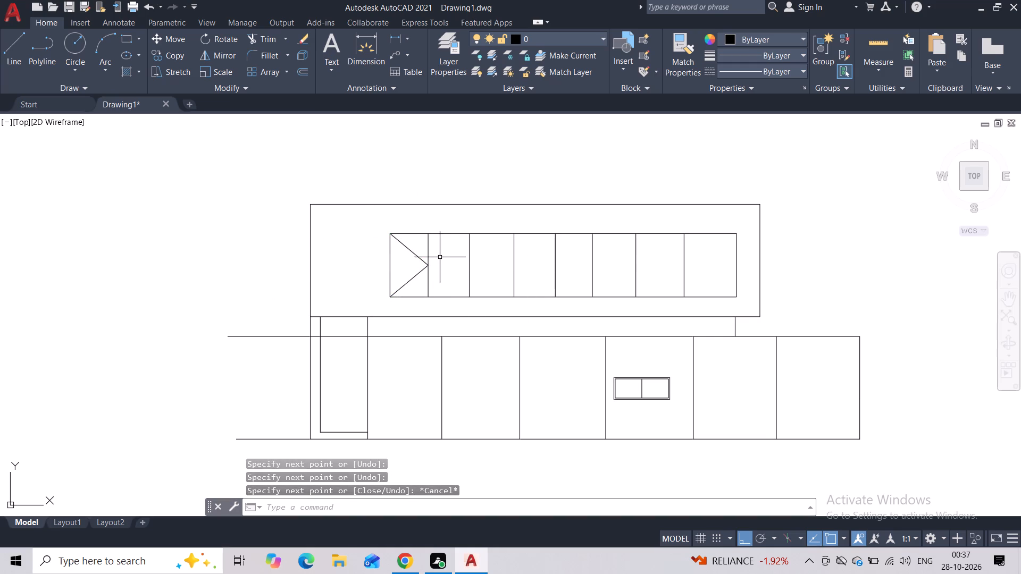
Draw matching sideways V lines in the second and third window panels, each meeting at the right divider's midpoint.
{"action": "key", "text": "space"}
{"action": "left_click", "coordinate": [426, 239]}
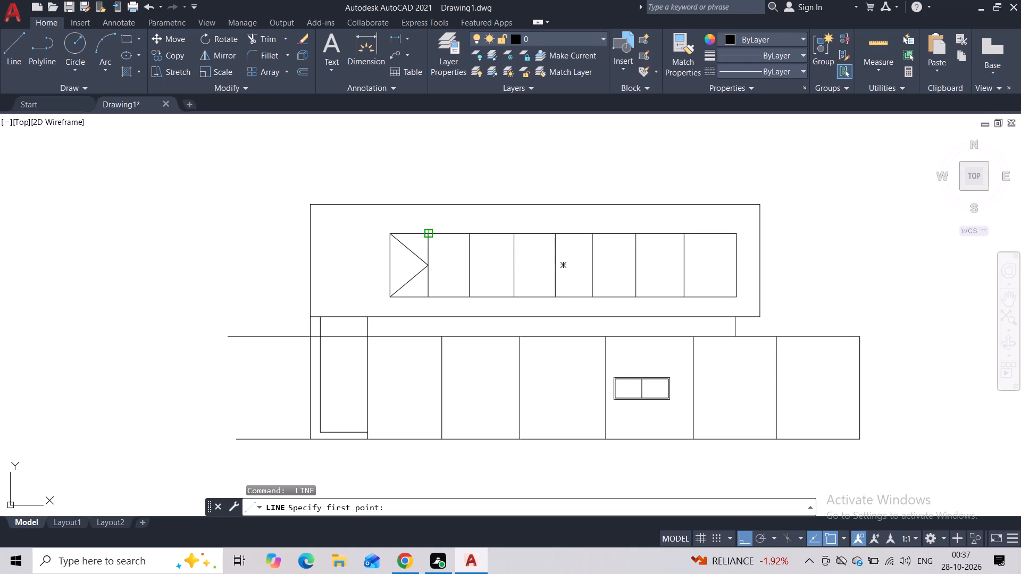
{"action": "left_click", "coordinate": [475, 266]}
{"action": "left_click", "coordinate": [433, 294]}
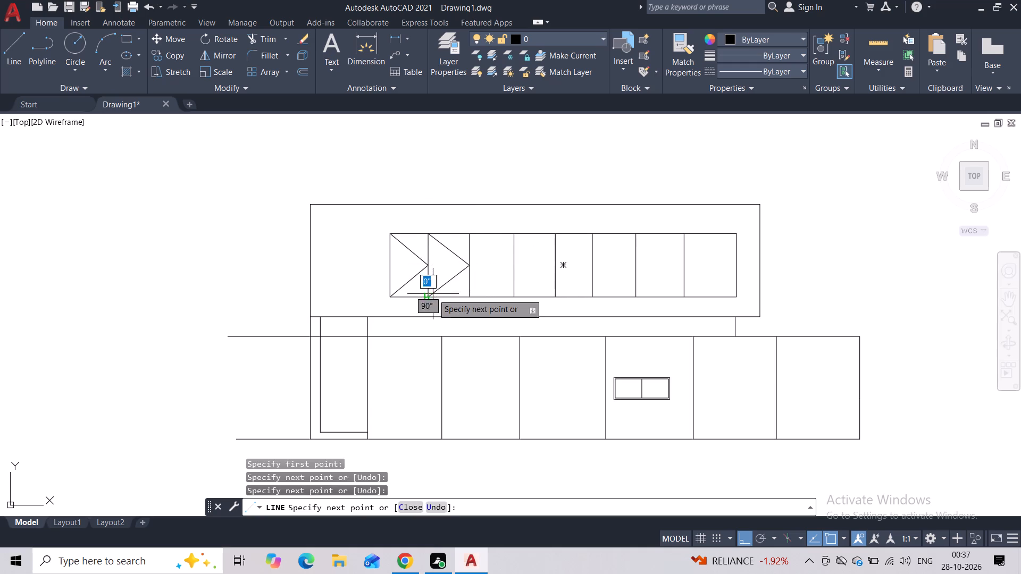
{"action": "key", "text": "Escape"}
{"action": "key", "text": "space"}
{"action": "left_click", "coordinate": [466, 234]}
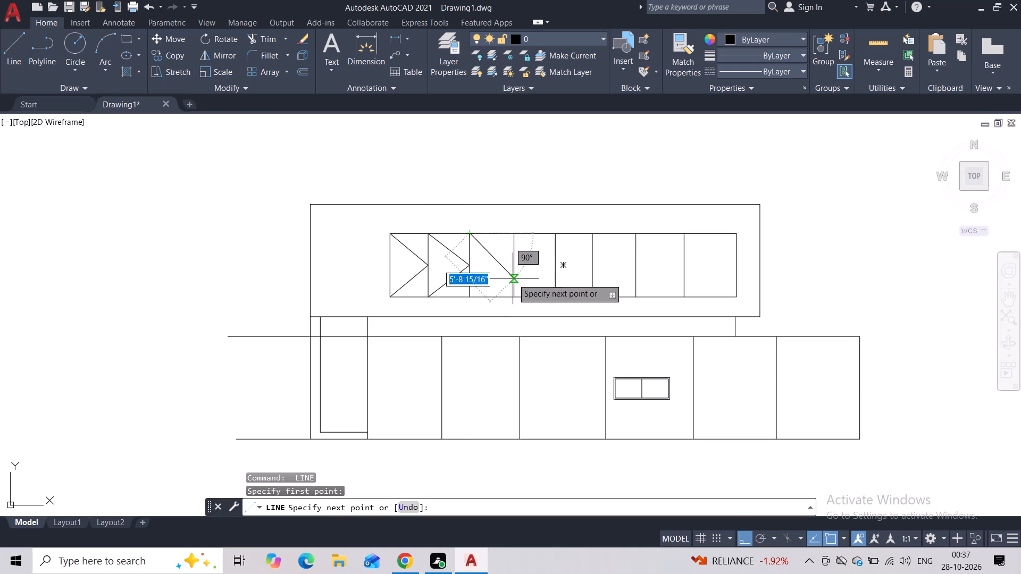
{"action": "left_click", "coordinate": [510, 266]}
{"action": "left_click", "coordinate": [472, 293]}
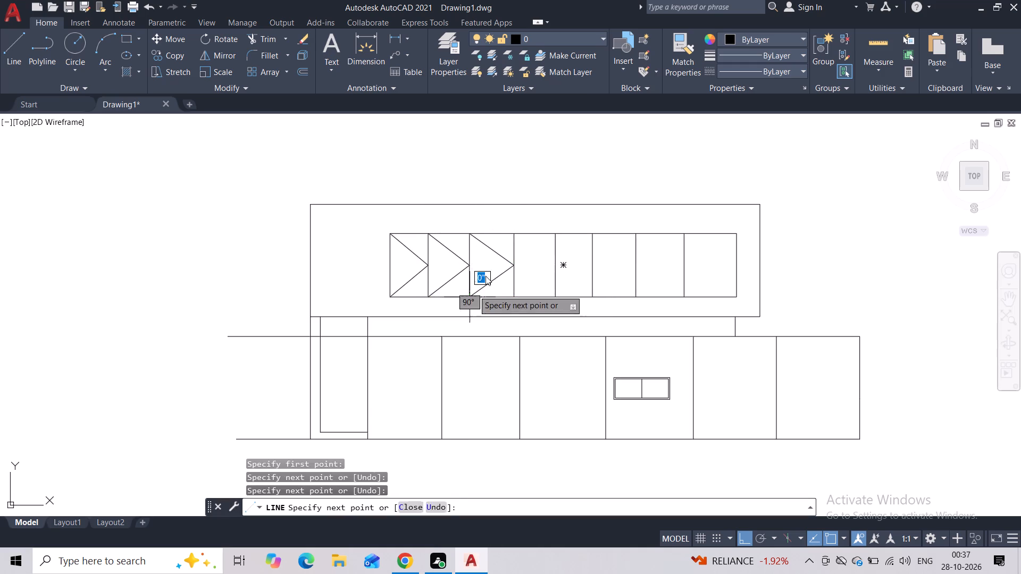
{"action": "key", "text": "Escape"}
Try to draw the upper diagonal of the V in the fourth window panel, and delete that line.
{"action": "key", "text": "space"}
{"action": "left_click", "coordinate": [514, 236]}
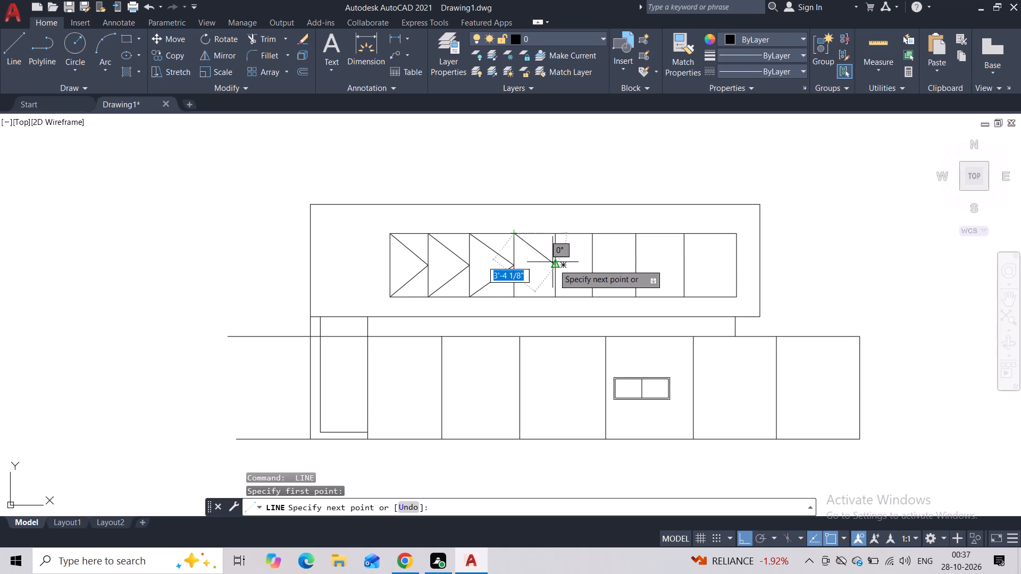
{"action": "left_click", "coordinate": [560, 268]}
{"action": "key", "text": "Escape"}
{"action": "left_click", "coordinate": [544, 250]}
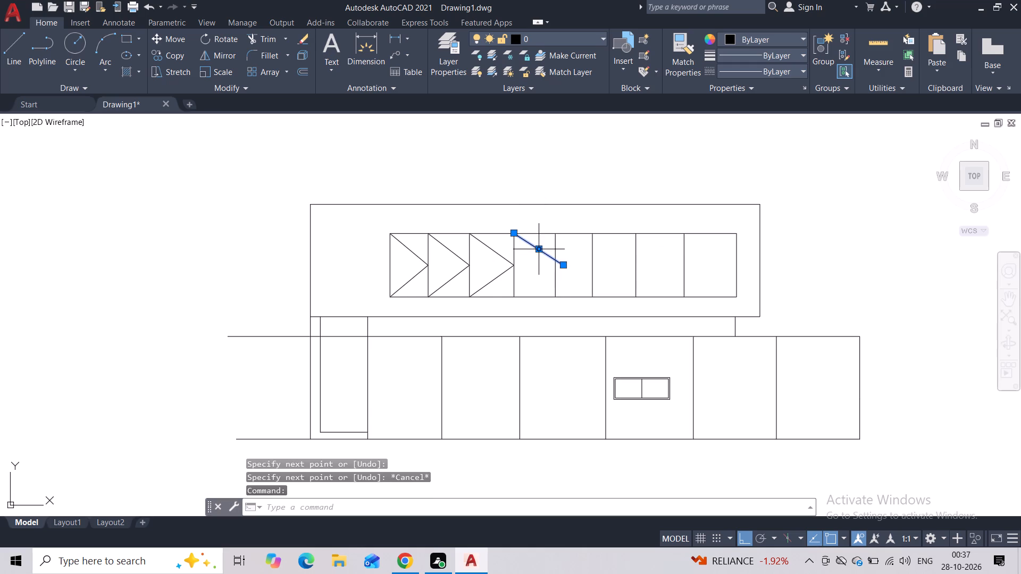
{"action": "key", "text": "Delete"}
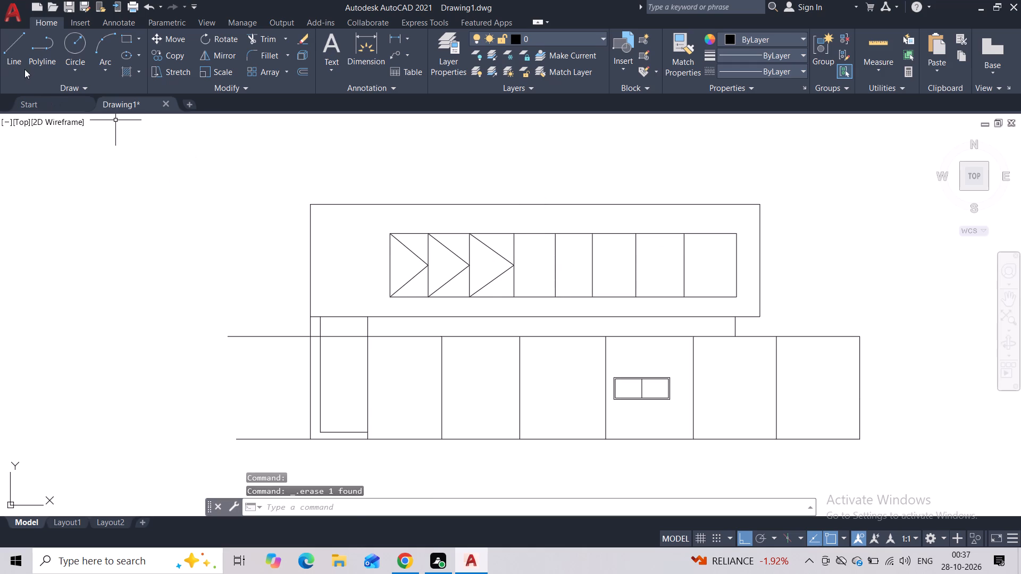
Draw the fourth window panel's V as two diagonals joining its left corners to its right divider's midpoint.
{"action": "left_click", "coordinate": [22, 61]}
{"action": "left_click", "coordinate": [516, 235]}
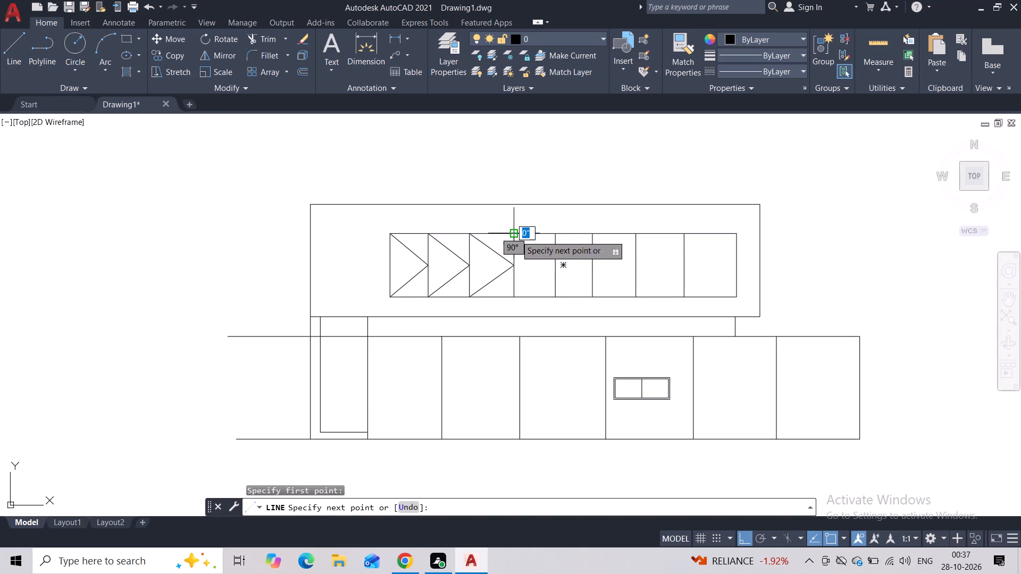
{"action": "left_click", "coordinate": [553, 263]}
{"action": "key", "text": "Escape"}
{"action": "key", "text": "space"}
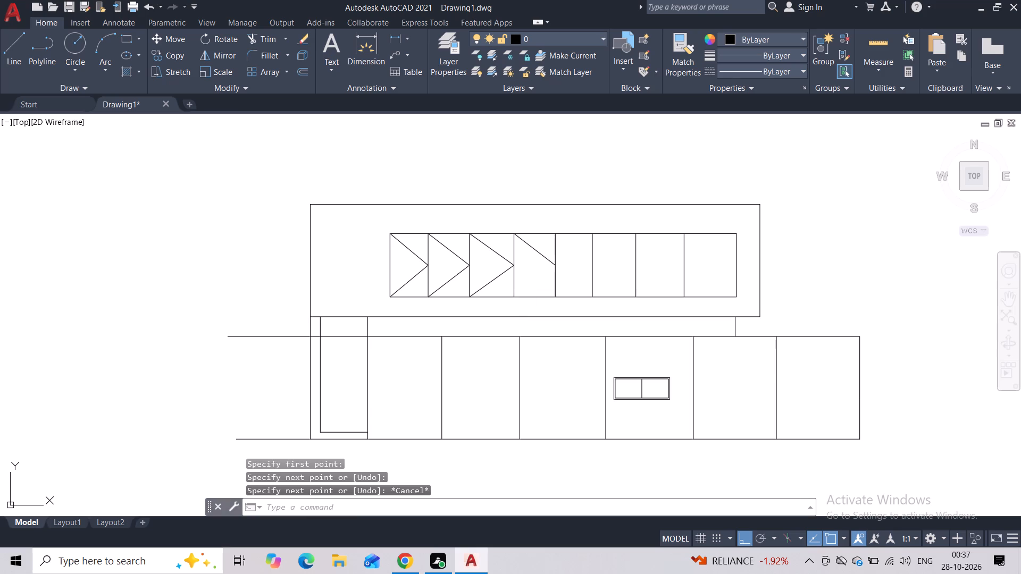
{"action": "left_click", "coordinate": [550, 268]}
{"action": "left_click", "coordinate": [513, 292]}
{"action": "key", "text": "Escape"}
Draw matching sideways V lines in the fifth and sixth window panels, each meeting at the right divider's midpoint.
{"action": "key", "text": "space"}
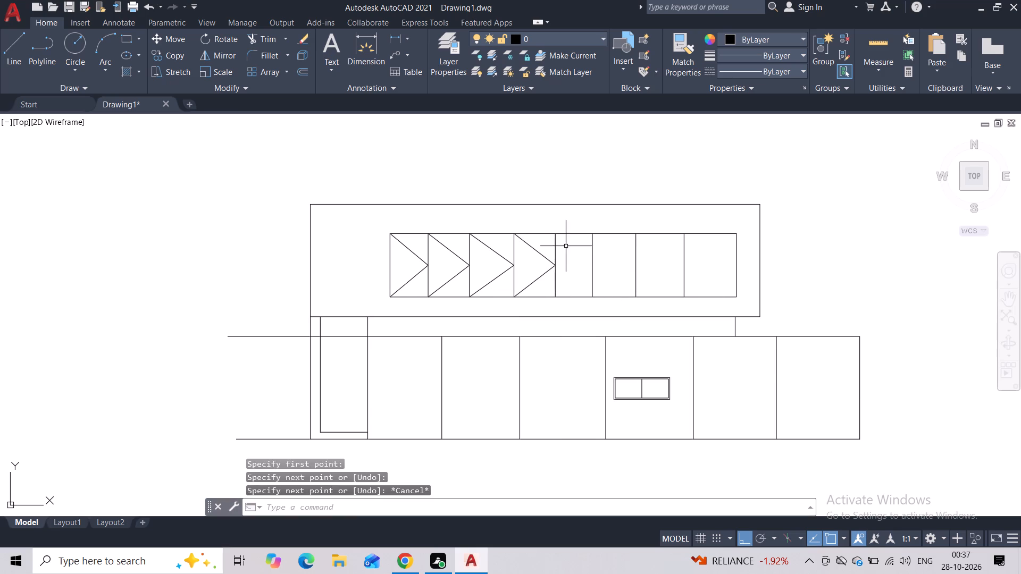
{"action": "left_click", "coordinate": [558, 237]}
{"action": "left_click", "coordinate": [592, 266]}
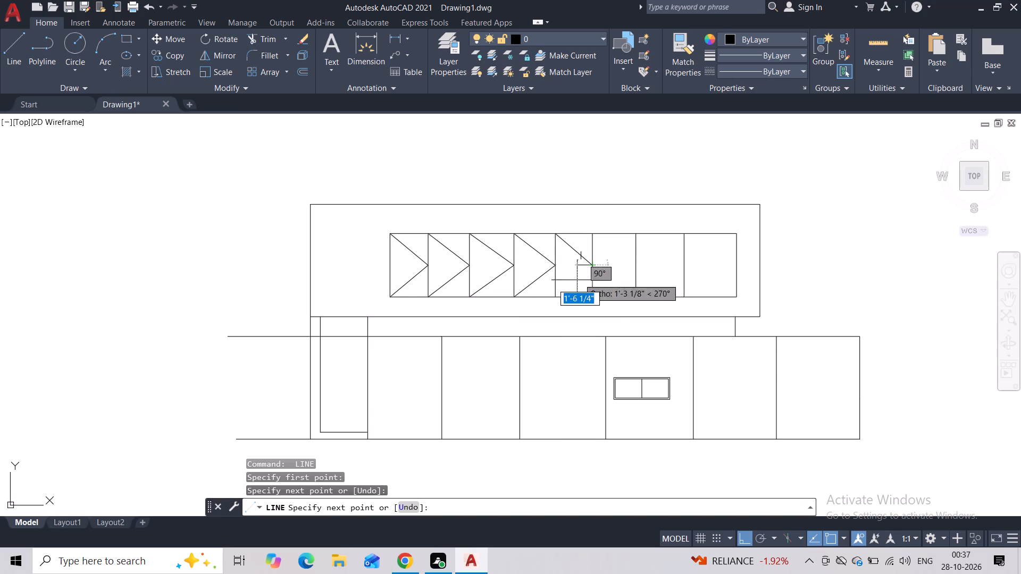
{"action": "left_click", "coordinate": [556, 298]}
{"action": "key", "text": "Escape"}
{"action": "key", "text": "space"}
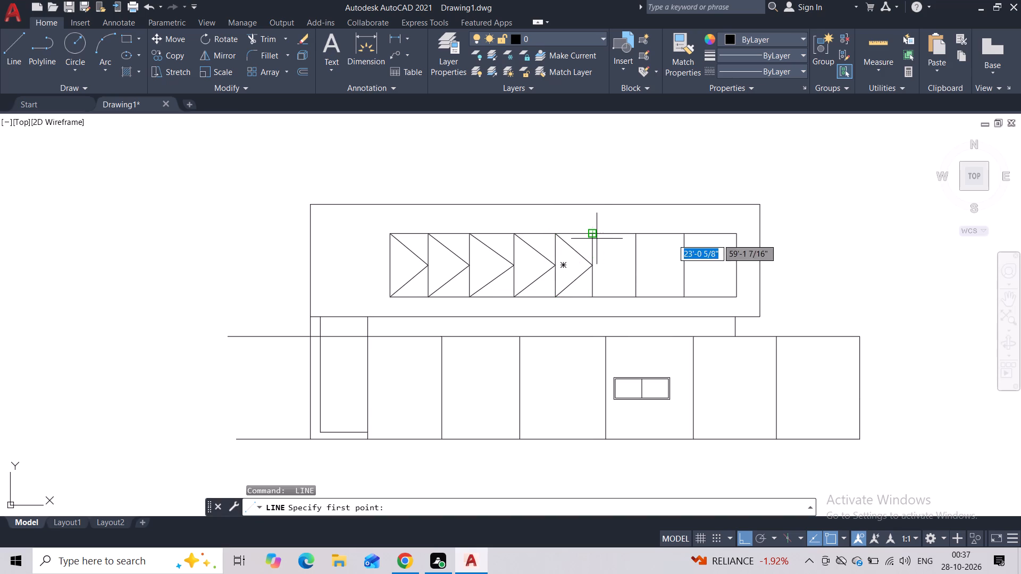
{"action": "left_click", "coordinate": [597, 239]}
{"action": "left_click", "coordinate": [635, 267]}
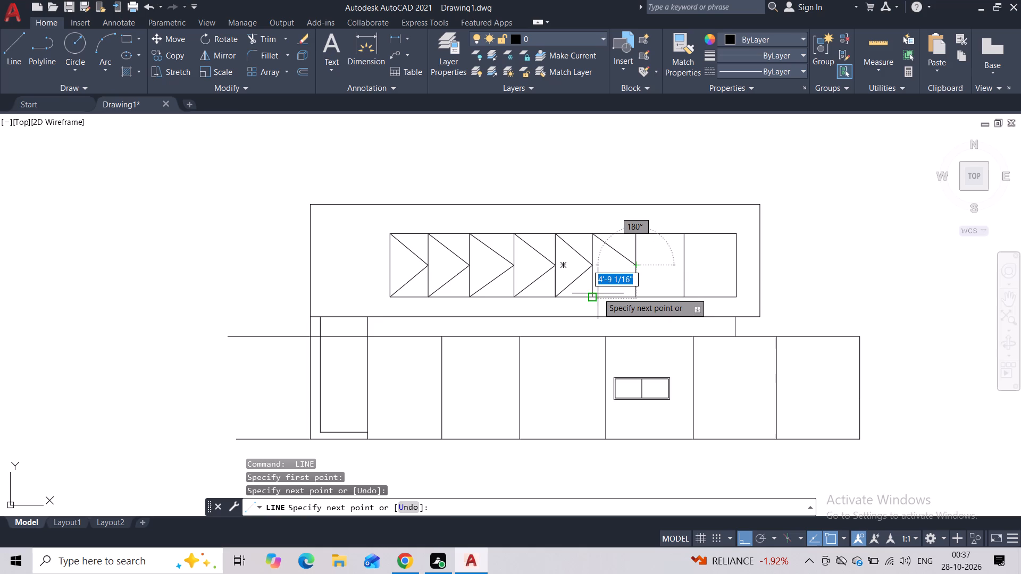
{"action": "left_click", "coordinate": [598, 293]}
{"action": "key", "text": "Escape"}
Draw matching sideways V lines in the seventh and eighth window panels, ending the last at the midpoint of the window's end edge.
{"action": "key", "text": "space"}
{"action": "left_click", "coordinate": [639, 236]}
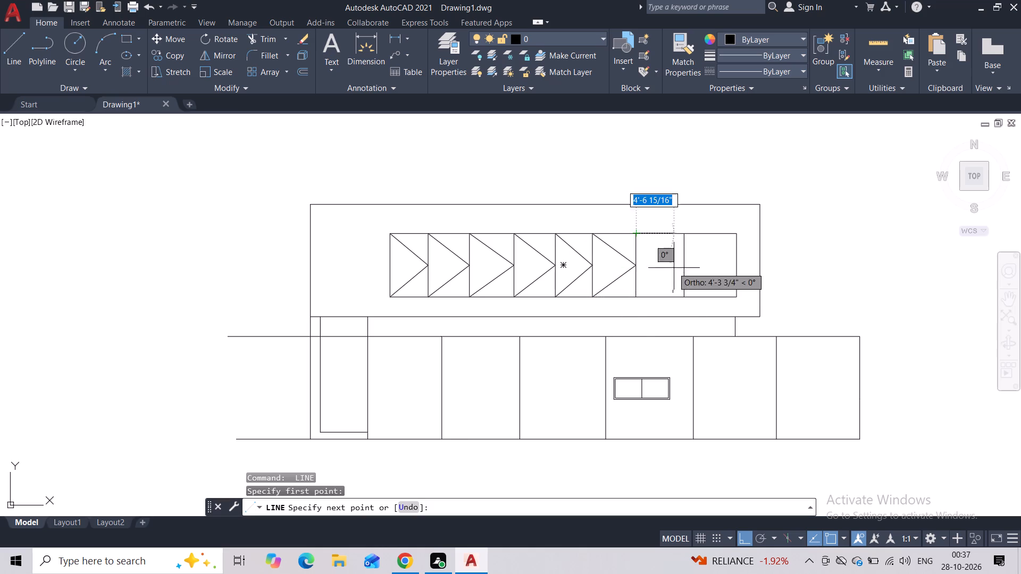
{"action": "left_click", "coordinate": [685, 269]}
{"action": "left_click", "coordinate": [640, 292]}
{"action": "key", "text": "Escape"}
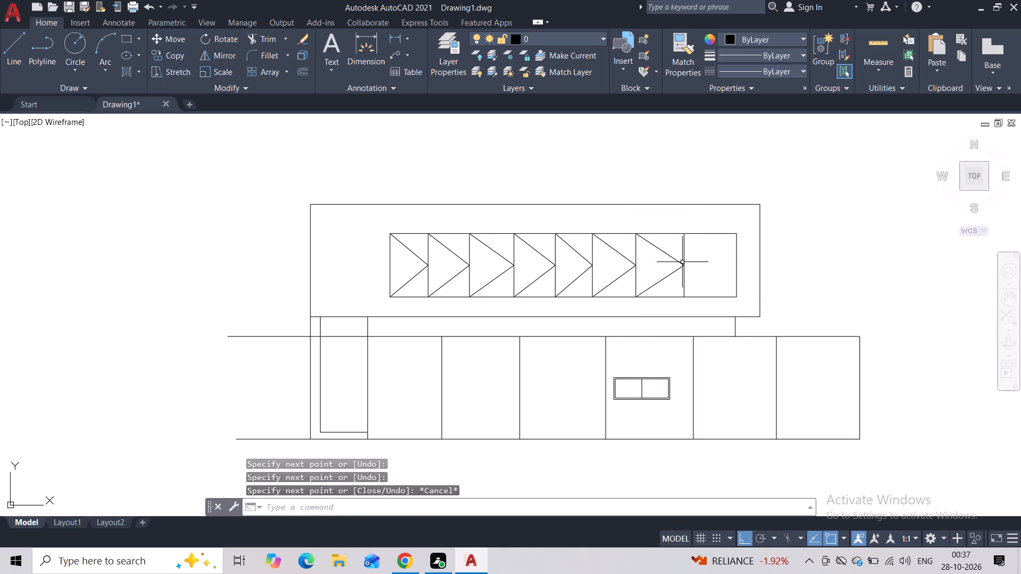
{"action": "key", "text": "space"}
{"action": "left_click", "coordinate": [685, 239]}
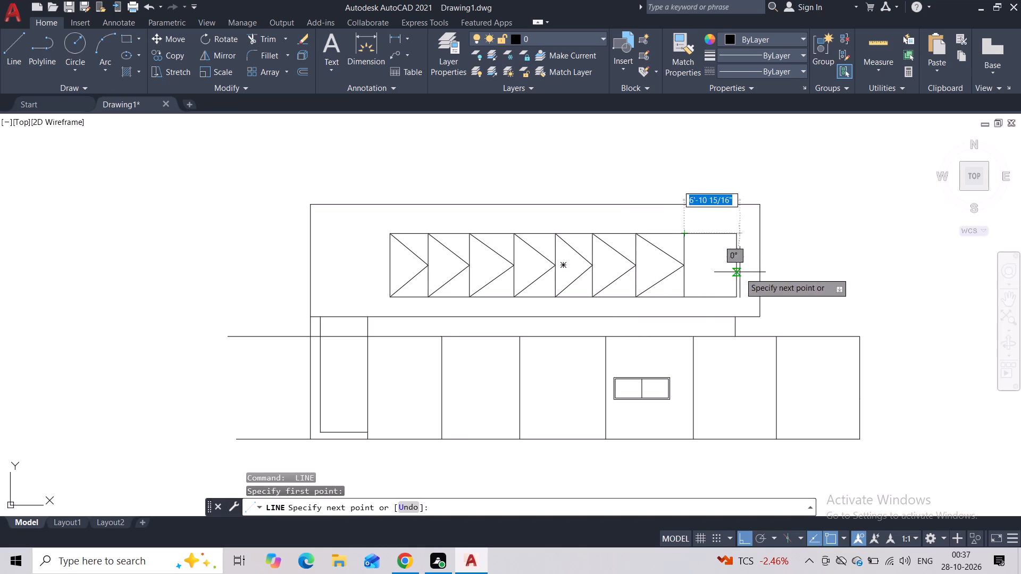
{"action": "left_click", "coordinate": [738, 266]}
{"action": "left_click", "coordinate": [686, 294]}
{"action": "key", "text": "Escape"}
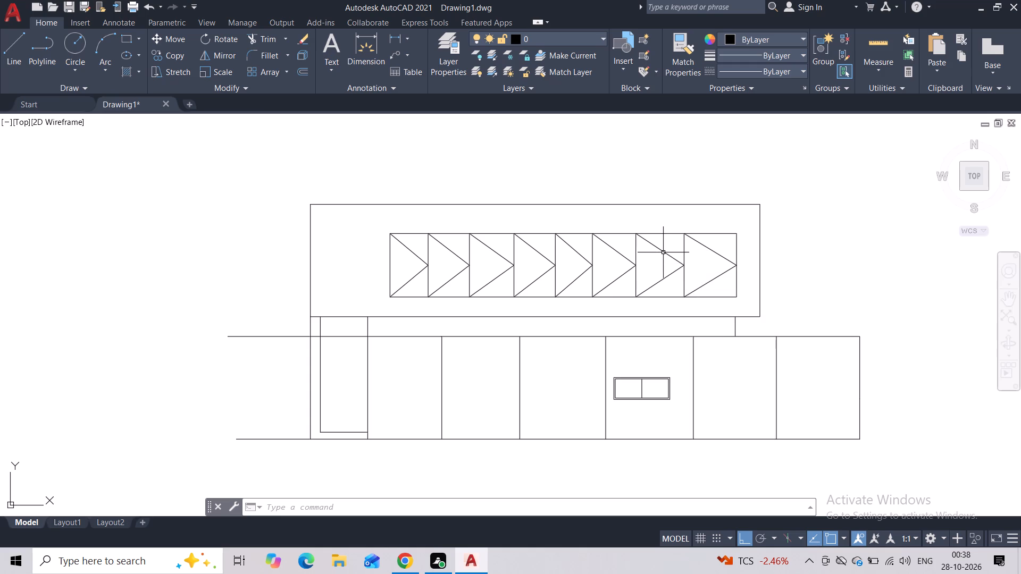
Trim the two horizontal line ends that overhang the building's left wall at the lower storey's top and base.
{"action": "middle_click_drag", "start_coordinate": [586, 234], "coordinate": [626, 264]}
{"action": "scroll", "coordinate": [604, 244], "scroll_direction": "down", "scroll_amount": 1}
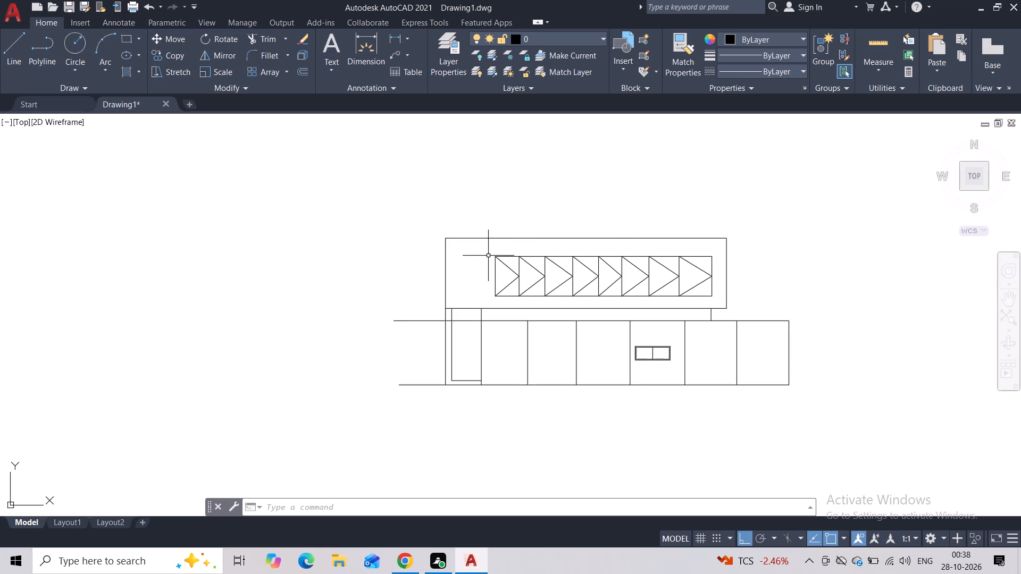
{"action": "middle_click_drag", "start_coordinate": [468, 275], "coordinate": [532, 263]}
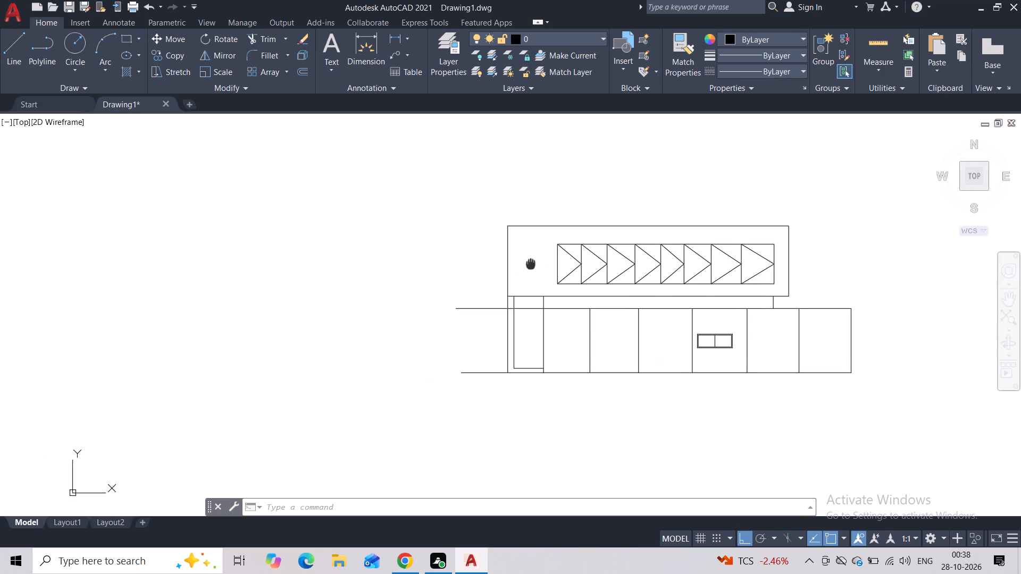
{"action": "middle_click_drag", "start_coordinate": [532, 263], "coordinate": [532, 262]}
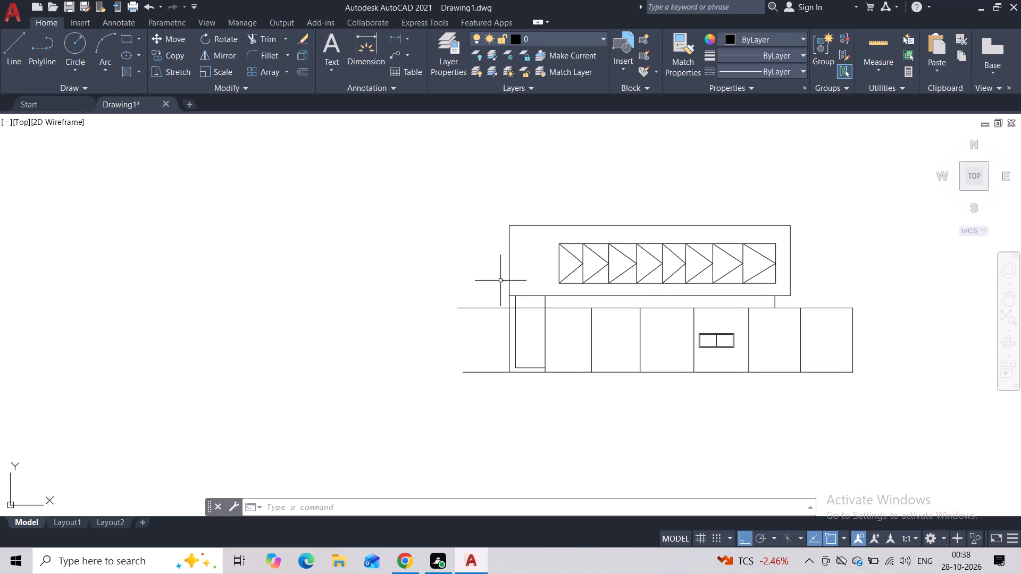
{"action": "scroll", "coordinate": [501, 285], "scroll_direction": "up", "scroll_amount": 1}
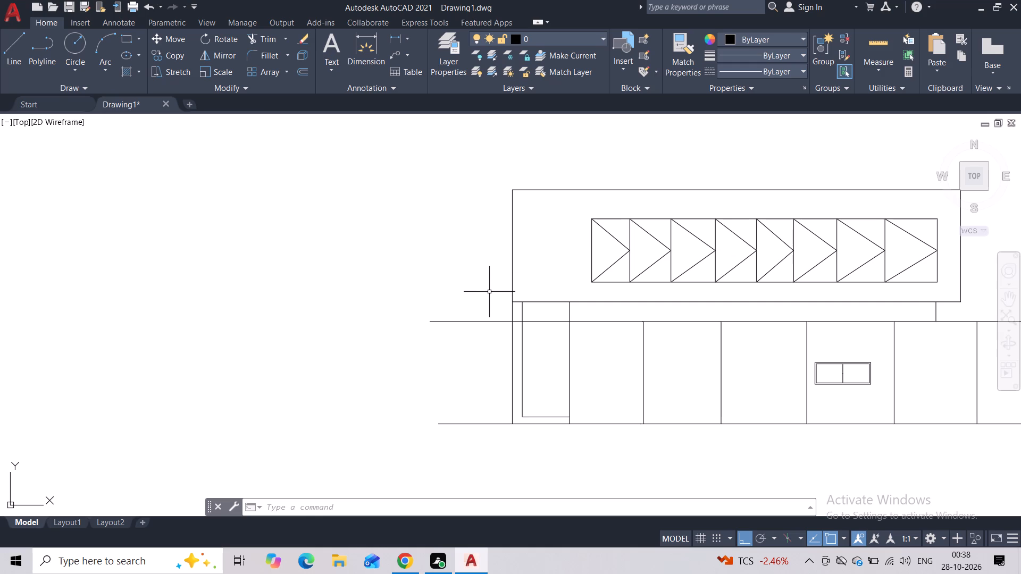
{"action": "left_click", "coordinate": [257, 36]}
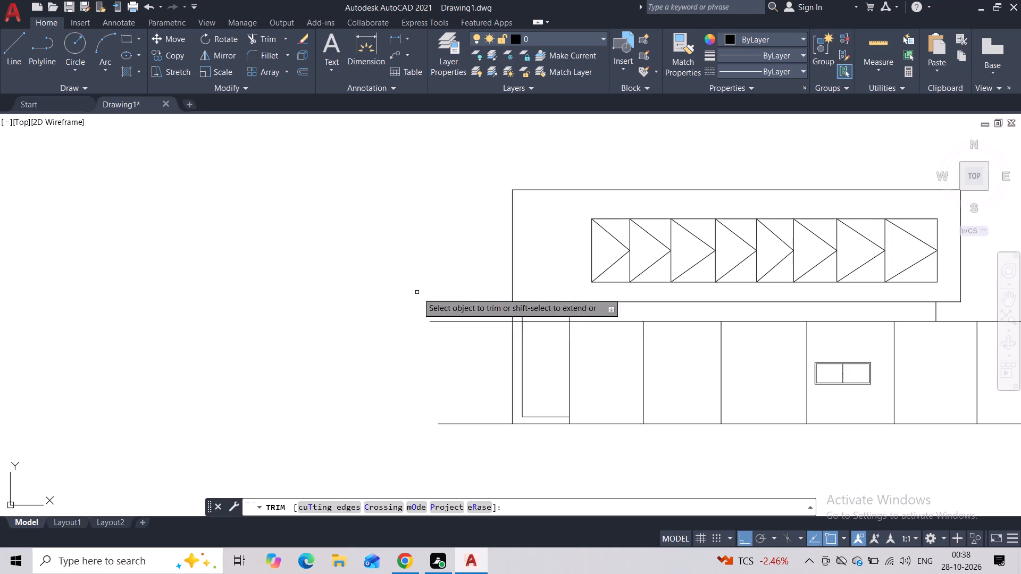
{"action": "left_click_drag", "start_coordinate": [454, 314], "coordinate": [467, 441]}
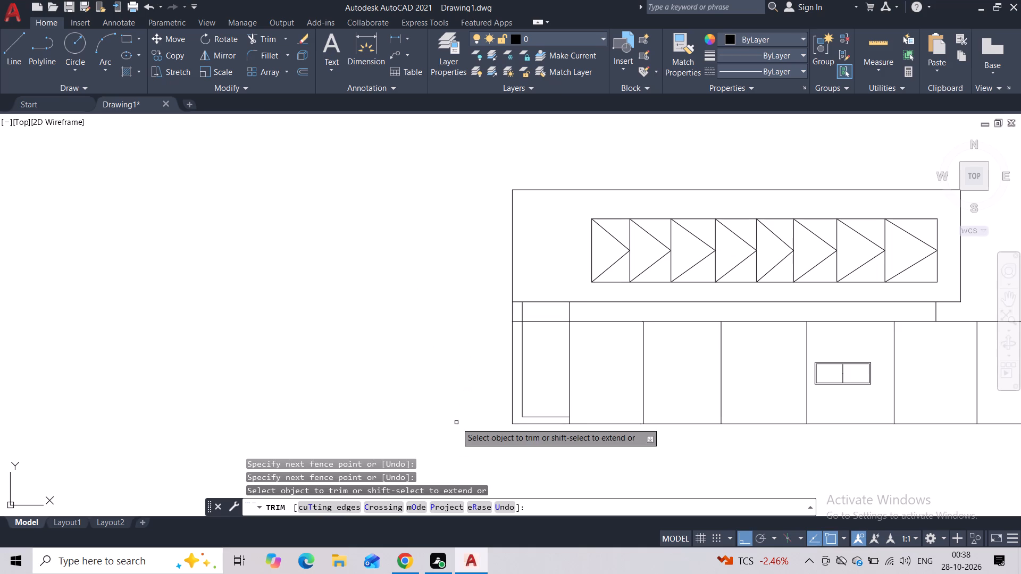
{"action": "key", "text": "Escape"}
Draw a horizontal ground line running outward to the left from the building's lower-left corner.
{"action": "left_click", "coordinate": [3, 51]}
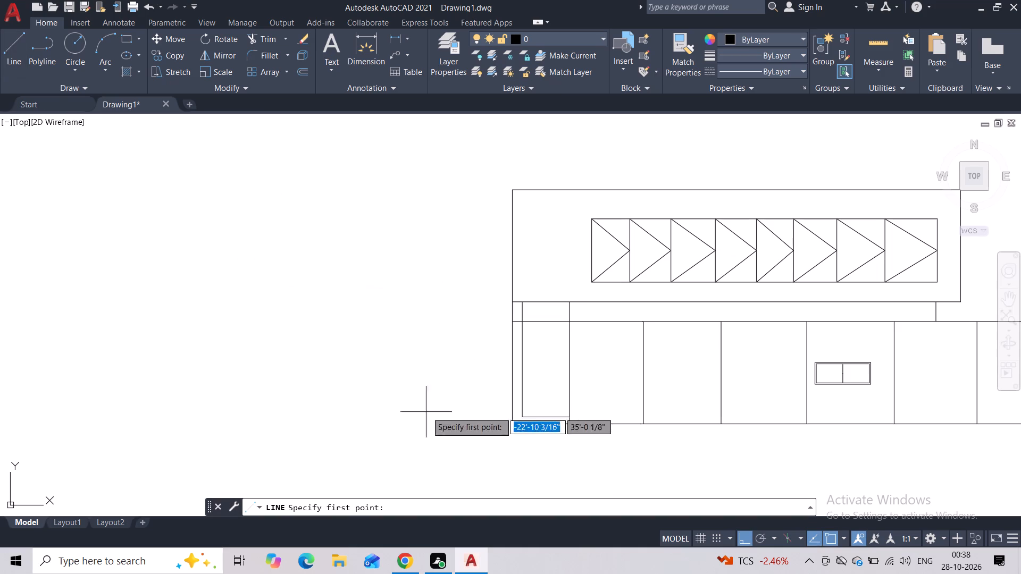
{"action": "left_click", "coordinate": [513, 424]}
{"action": "left_click", "coordinate": [203, 387]}
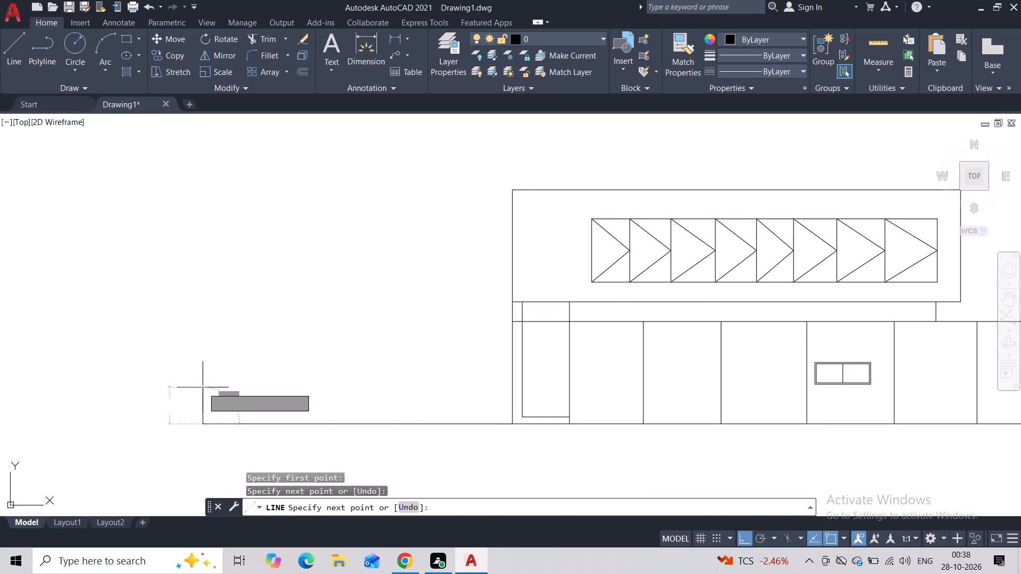
{"action": "key", "text": "Escape"}
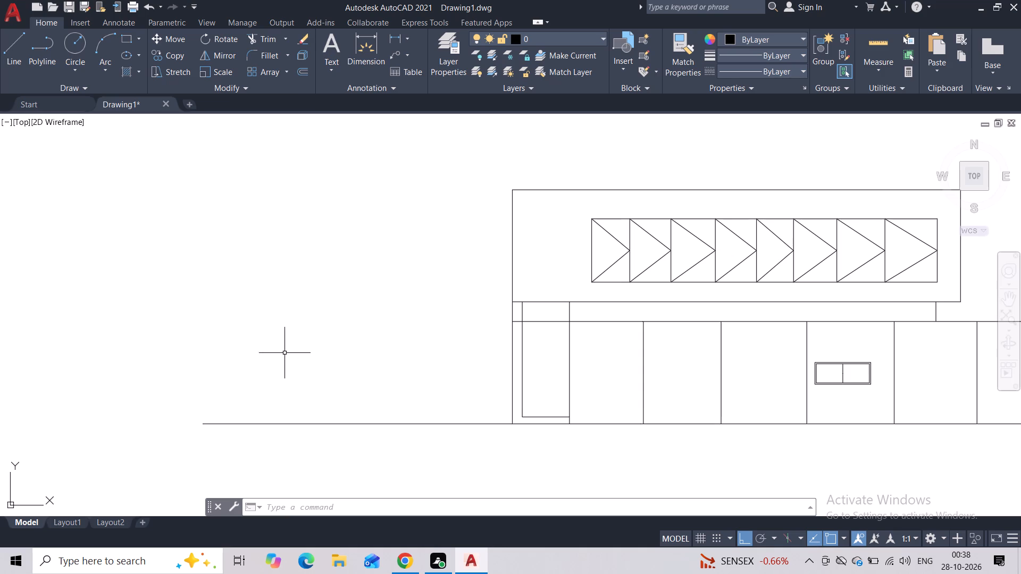
Draw a rectangle about 3'-6" wide and 15'-9" high against the outside of the left wall, slightly above ground.
{"action": "left_click", "coordinate": [131, 36]}
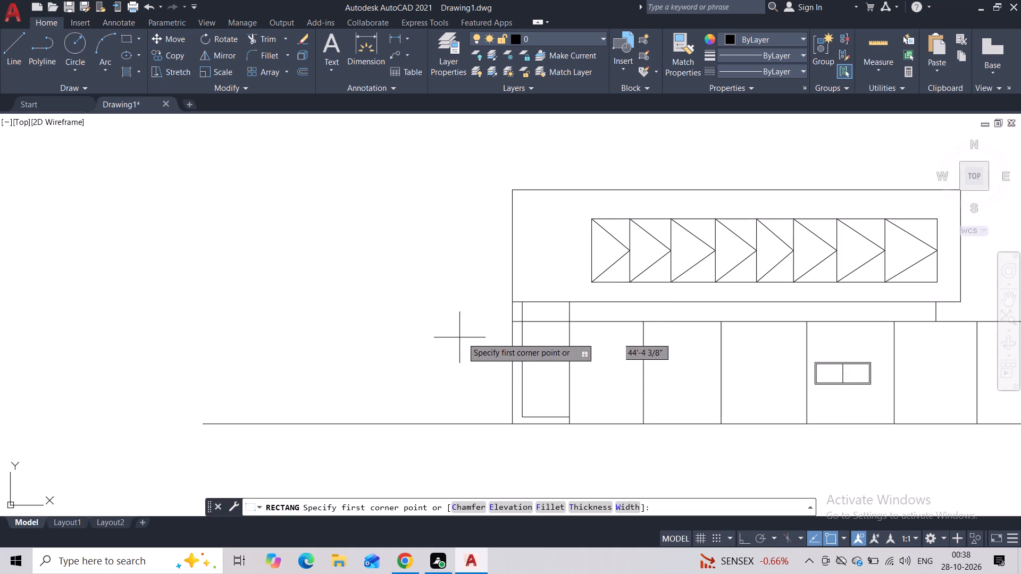
{"action": "left_click", "coordinate": [512, 292]}
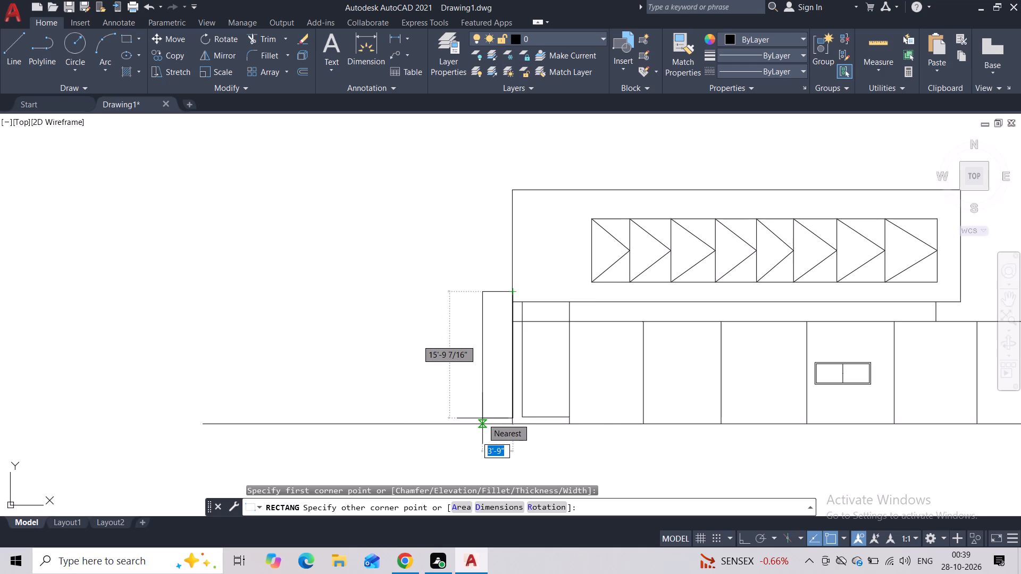
{"action": "scroll", "coordinate": [482, 418], "scroll_direction": "up", "scroll_amount": 2}
{"action": "scroll", "coordinate": [482, 418], "scroll_direction": "down", "scroll_amount": 1}
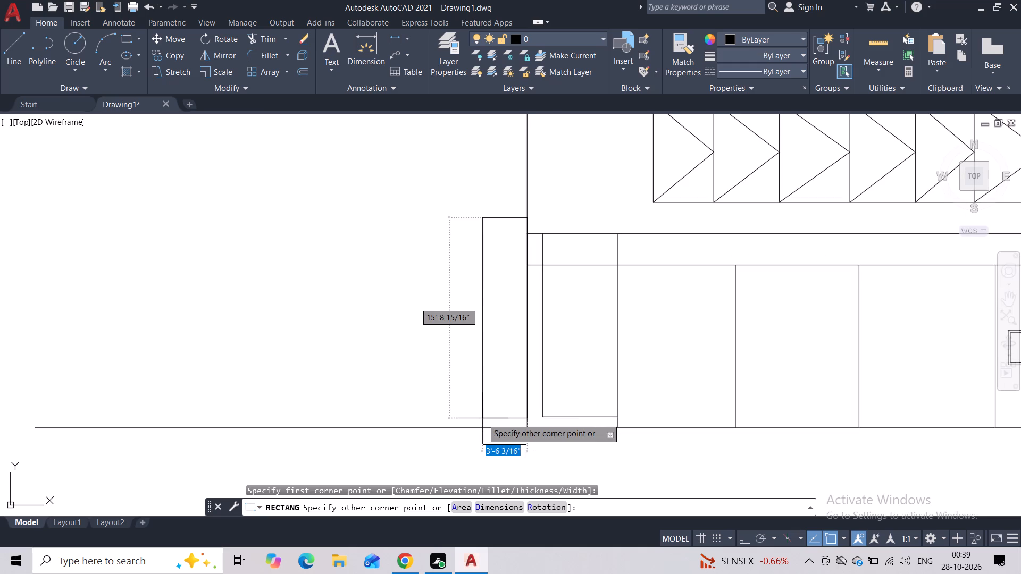
{"action": "left_click", "coordinate": [482, 418]}
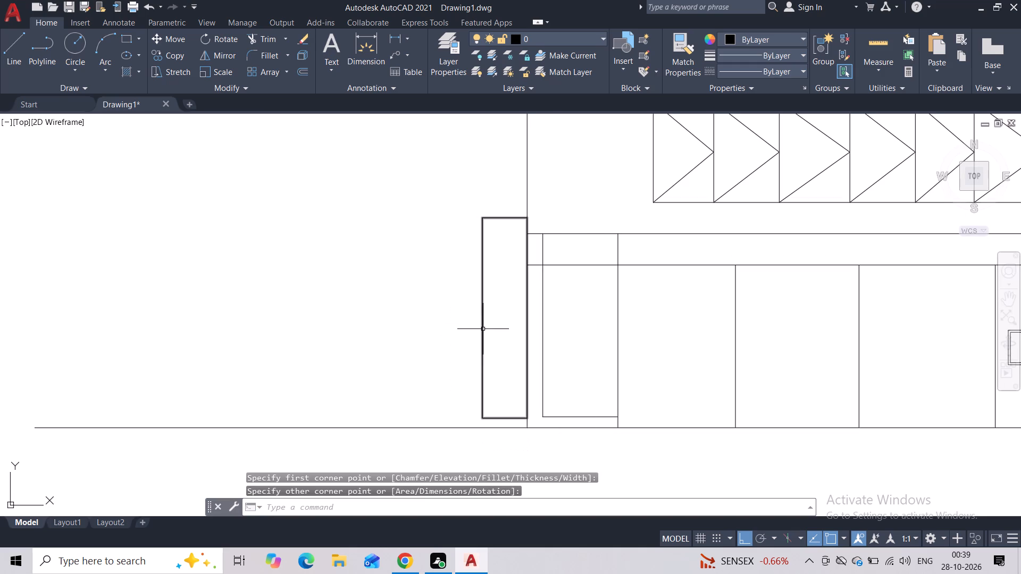
Copy the tall rectangle twice to the left, making three adjoining vertical panels beside the wall.
{"action": "scroll", "coordinate": [531, 249], "scroll_direction": "down", "scroll_amount": 3}
{"action": "scroll", "coordinate": [520, 238], "scroll_direction": "up", "scroll_amount": 2}
{"action": "left_click", "coordinate": [523, 251]}
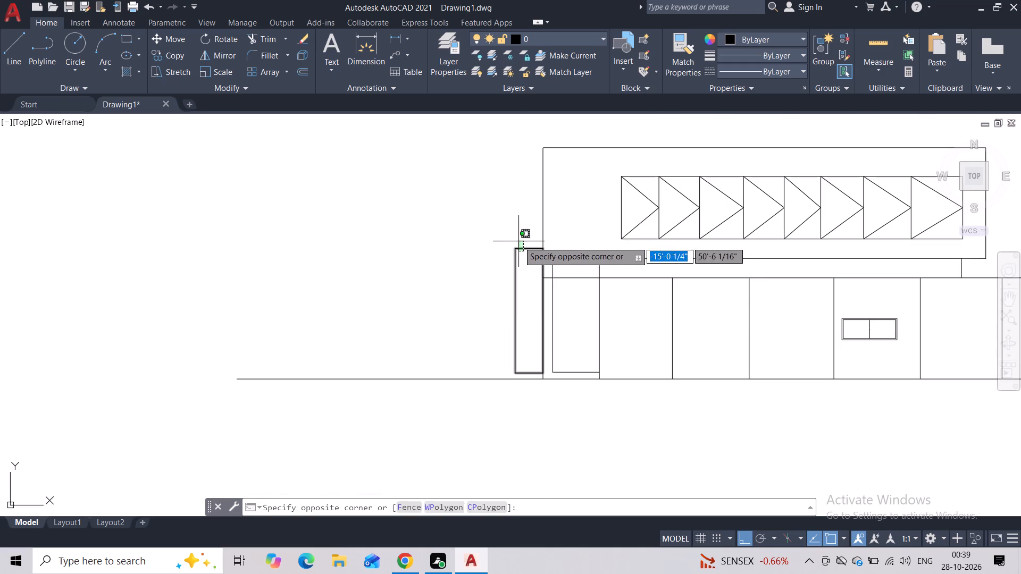
{"action": "left_click", "coordinate": [518, 241]}
{"action": "left_click", "coordinate": [160, 53]}
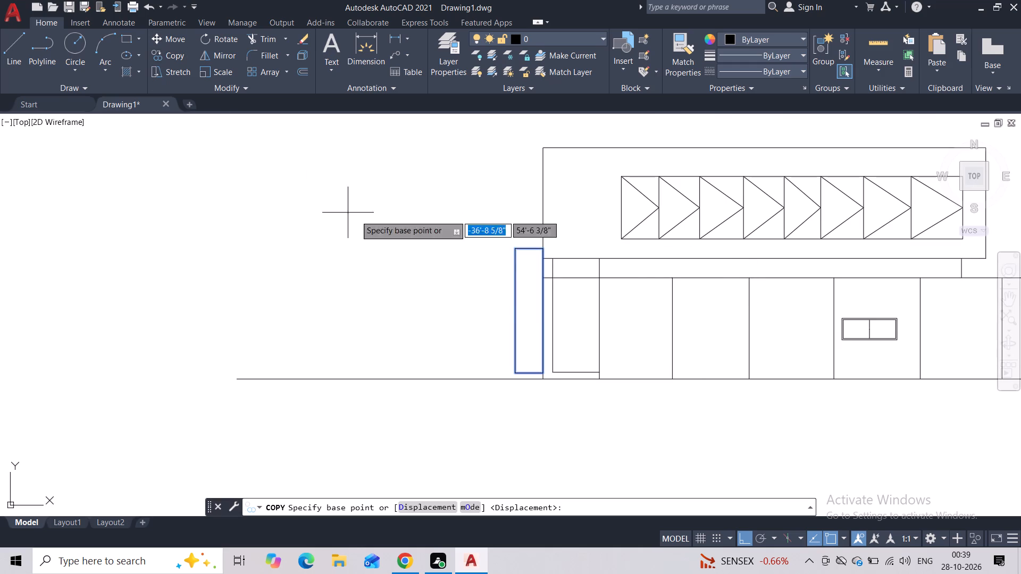
{"action": "left_click", "coordinate": [539, 247]}
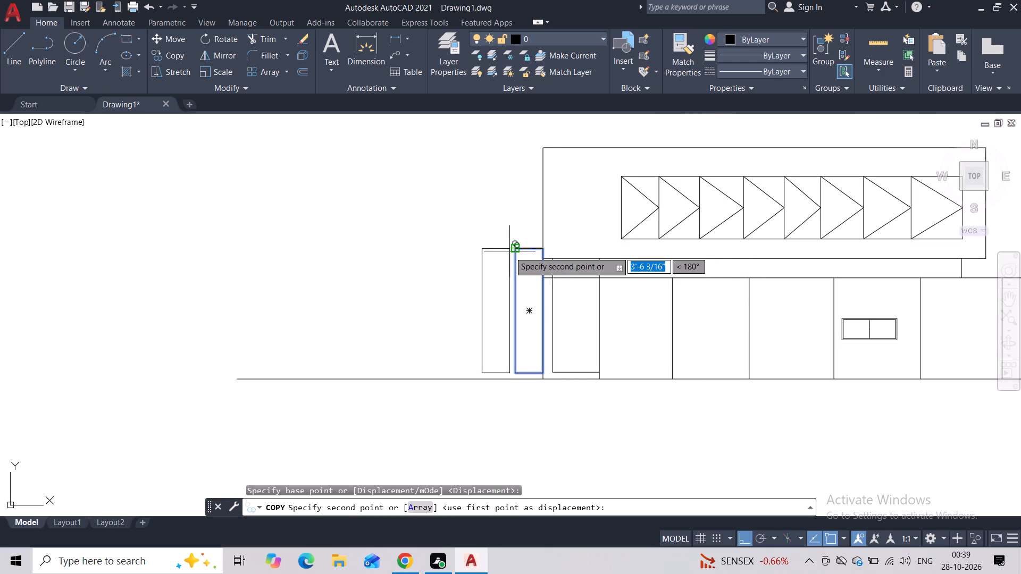
{"action": "left_click", "coordinate": [516, 250]}
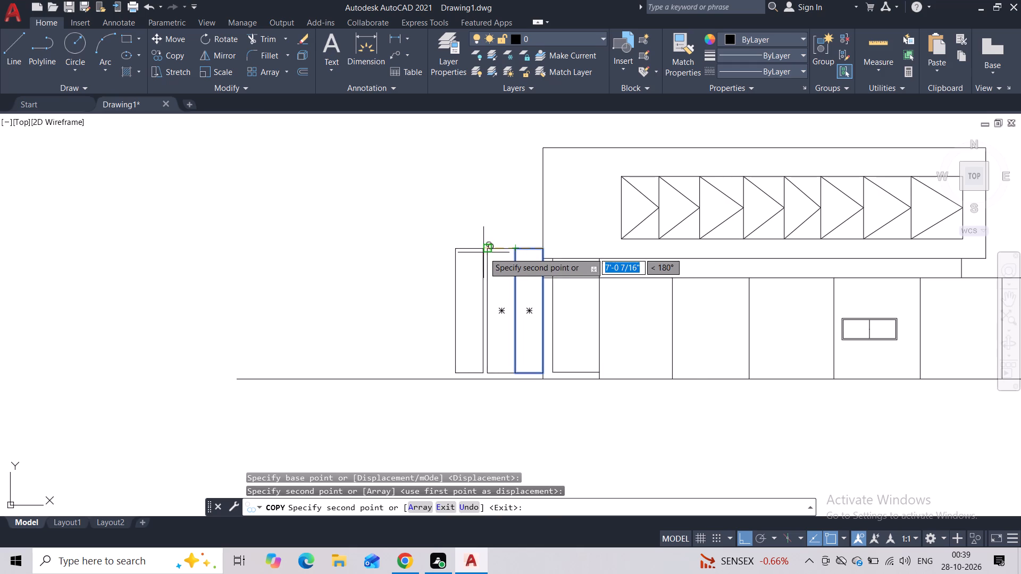
{"action": "left_click", "coordinate": [484, 252]}
{"action": "key", "text": "Escape"}
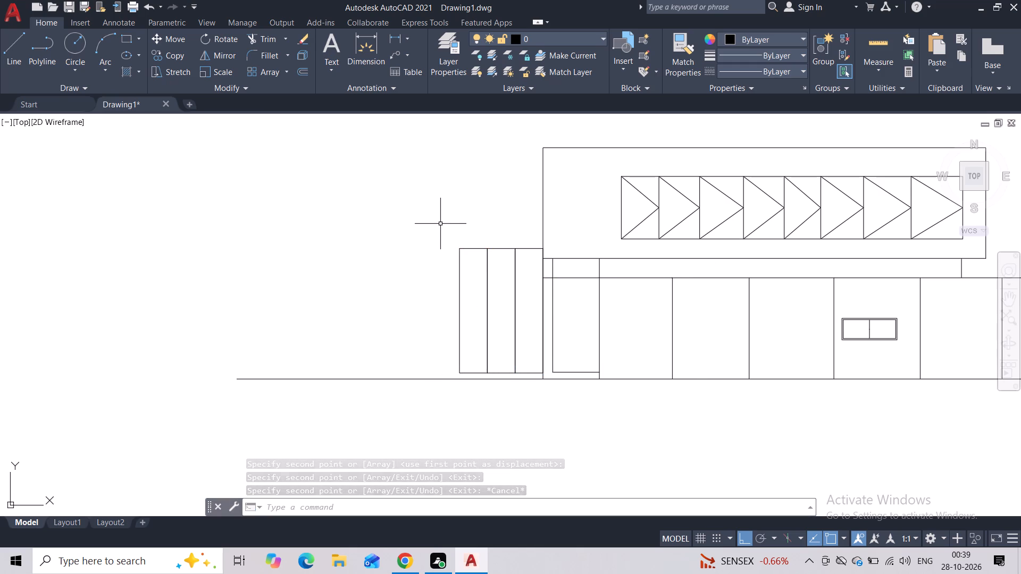
Draw a short line down from the panels' lower-left corner and a horizontal line below them to the building wall.
{"action": "middle_click_drag", "start_coordinate": [483, 316], "coordinate": [471, 299]}
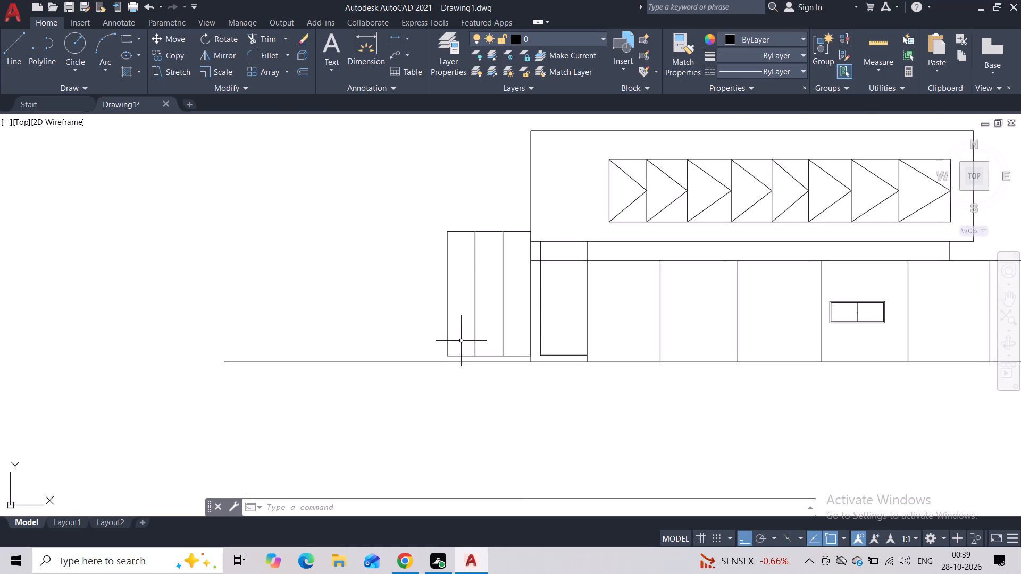
{"action": "scroll", "coordinate": [461, 341], "scroll_direction": "up", "scroll_amount": 2}
{"action": "middle_click_drag", "start_coordinate": [461, 350], "coordinate": [430, 299]}
{"action": "scroll", "coordinate": [426, 325], "scroll_direction": "up", "scroll_amount": 2}
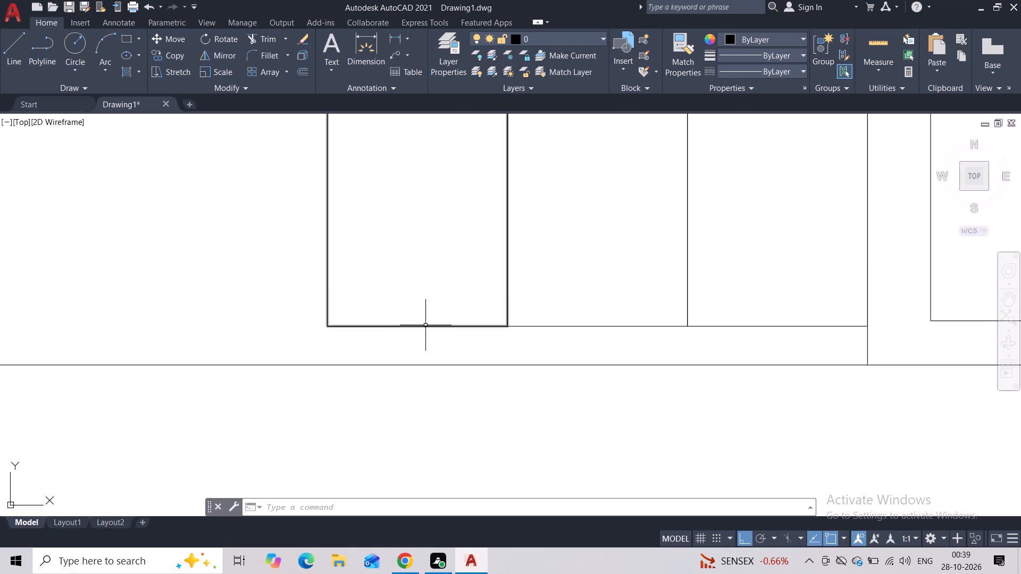
{"action": "left_click", "coordinate": [8, 55]}
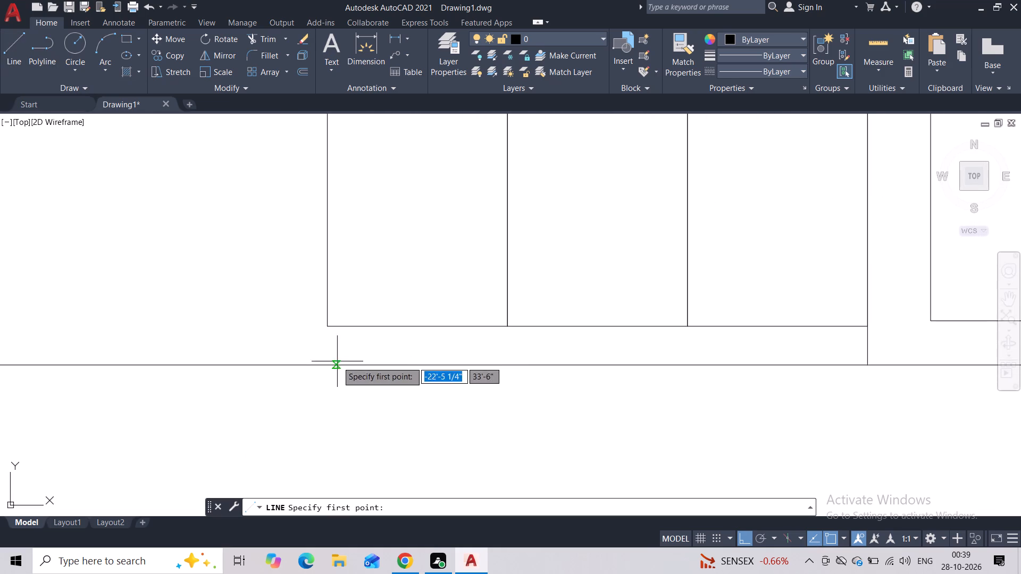
{"action": "left_click", "coordinate": [328, 332]}
{"action": "left_click", "coordinate": [326, 347]}
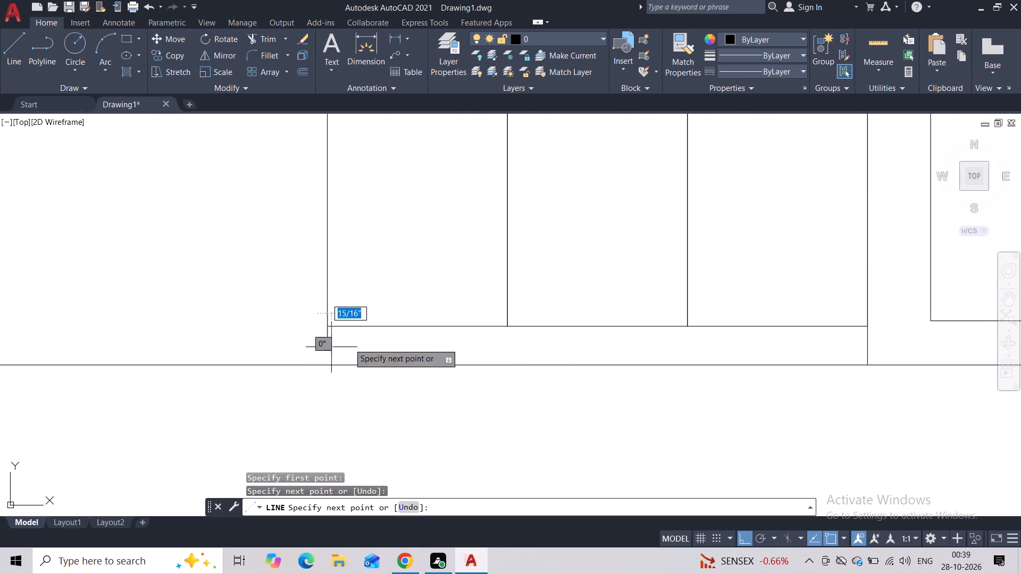
{"action": "left_click", "coordinate": [864, 347]}
{"action": "key", "text": "Escape"}
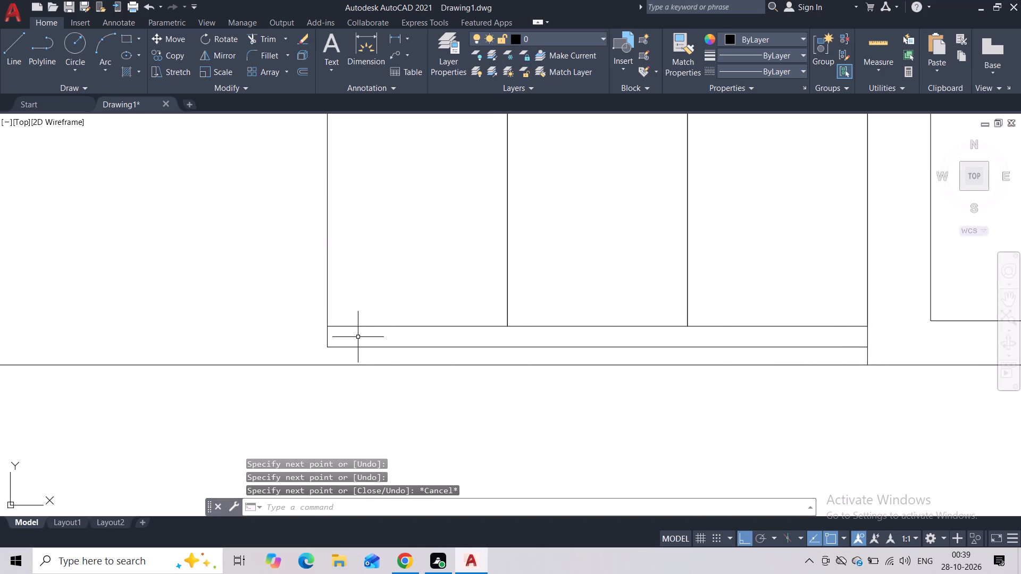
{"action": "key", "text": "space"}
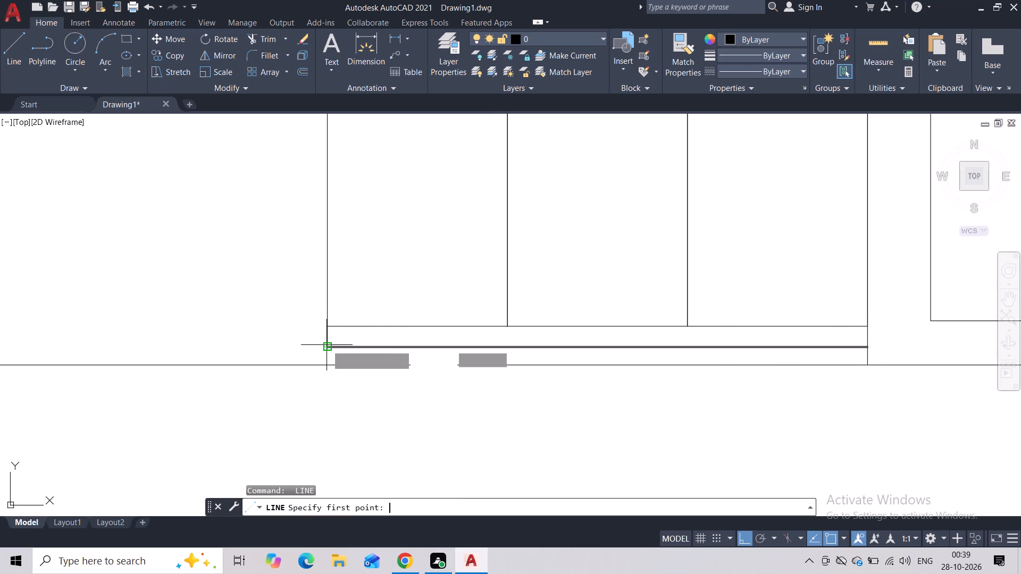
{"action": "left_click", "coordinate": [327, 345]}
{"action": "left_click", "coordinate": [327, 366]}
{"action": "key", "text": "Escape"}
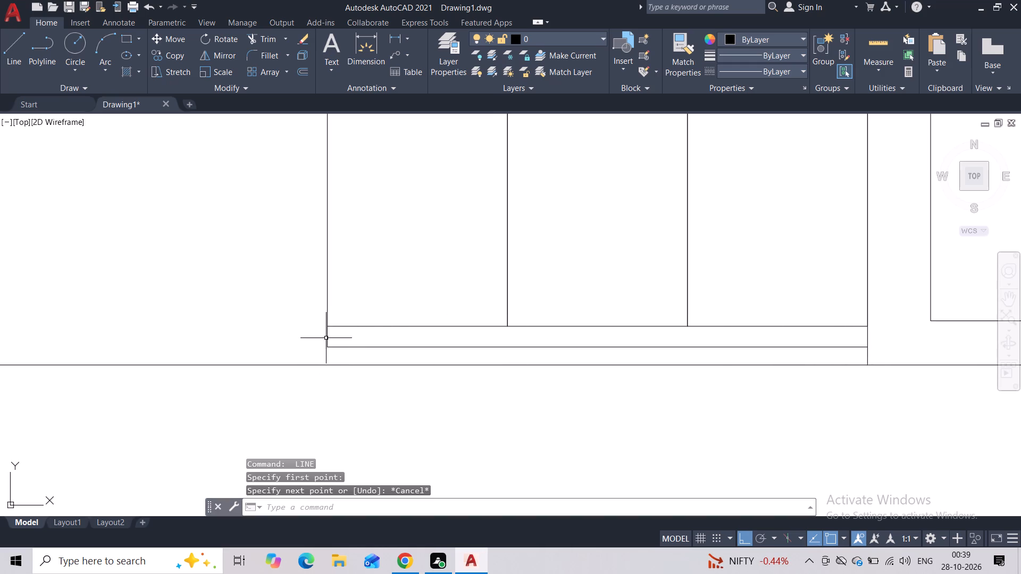
Draw a short vertical line from the left end of the line under the panels down to the ground line.
{"action": "left_click", "coordinate": [20, 55]}
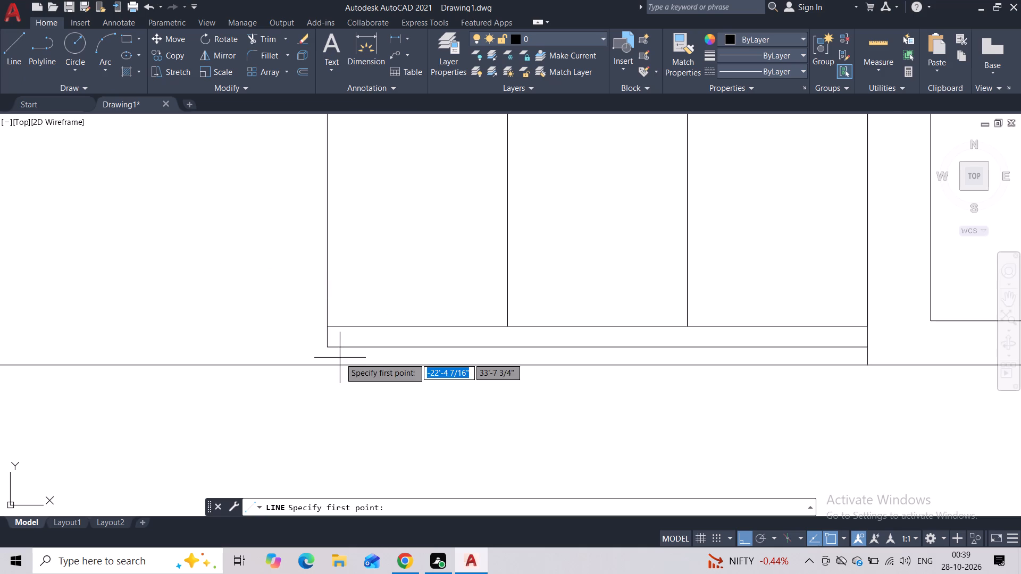
{"action": "scroll", "coordinate": [339, 357], "scroll_direction": "up", "scroll_amount": 2}
{"action": "left_click", "coordinate": [309, 336]}
{"action": "left_click", "coordinate": [310, 377]}
{"action": "key", "text": "Escape"}
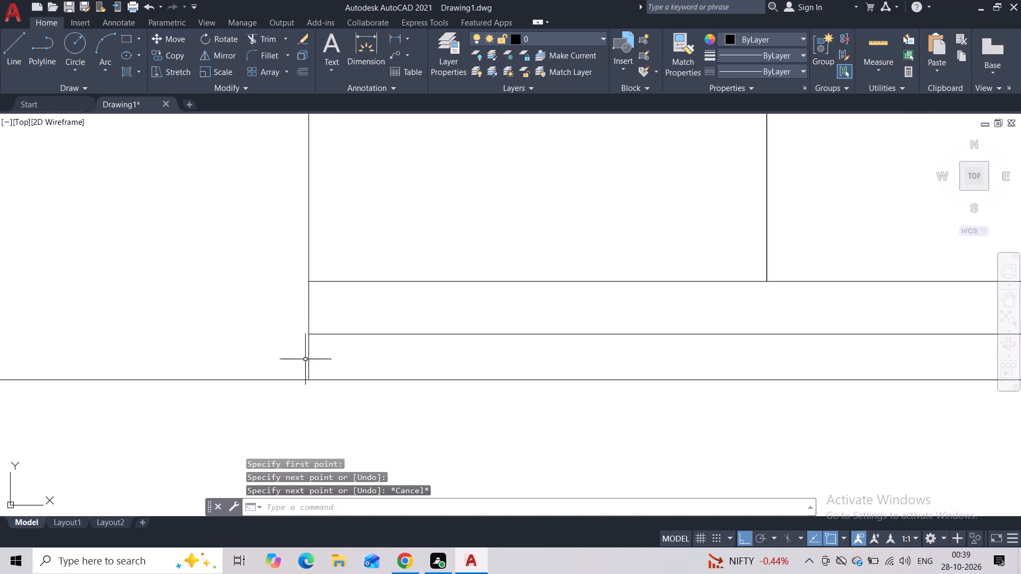
Draw a long horizontal line leftward from the outermost panel's left edge, level with the upper storey's underside.
{"action": "scroll", "coordinate": [278, 309], "scroll_direction": "down", "scroll_amount": 3}
{"action": "middle_click_drag", "start_coordinate": [264, 285], "coordinate": [284, 346]}
{"action": "scroll", "coordinate": [280, 322], "scroll_direction": "down", "scroll_amount": 1}
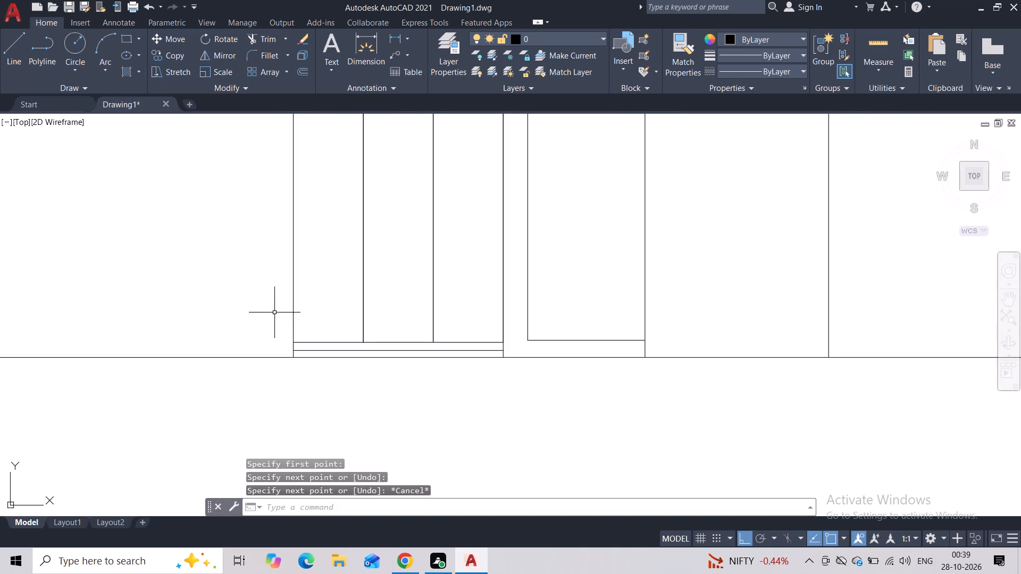
{"action": "middle_click_drag", "start_coordinate": [263, 284], "coordinate": [287, 360]}
{"action": "scroll", "coordinate": [287, 358], "scroll_direction": "down", "scroll_amount": 1}
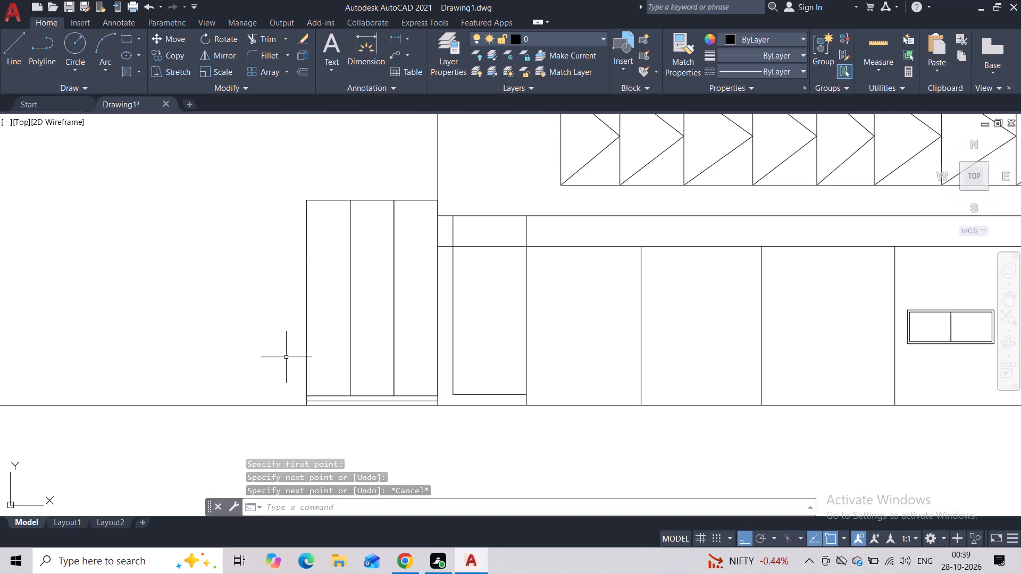
{"action": "middle_click_drag", "start_coordinate": [279, 293], "coordinate": [269, 390]}
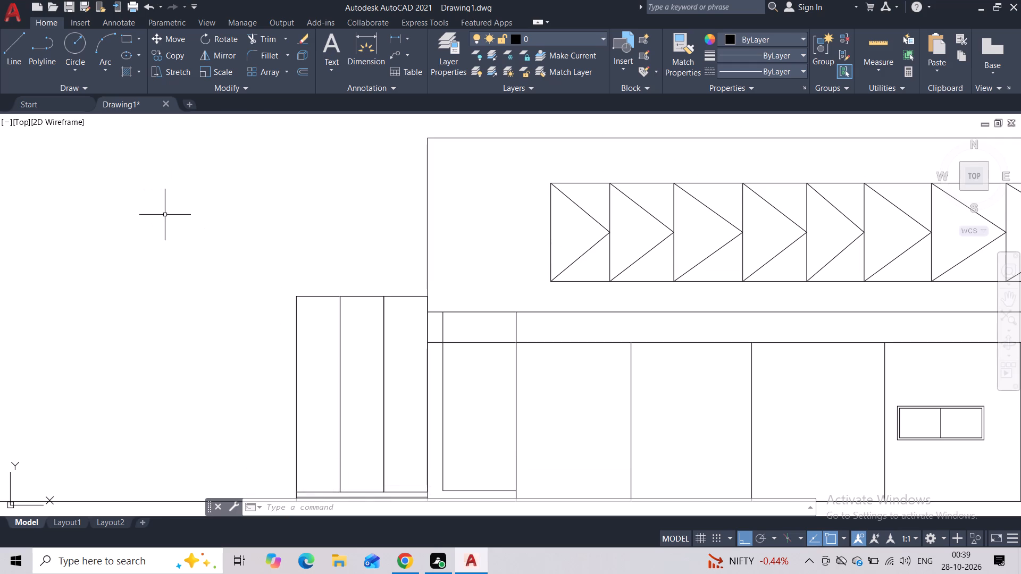
{"action": "left_click", "coordinate": [12, 61]}
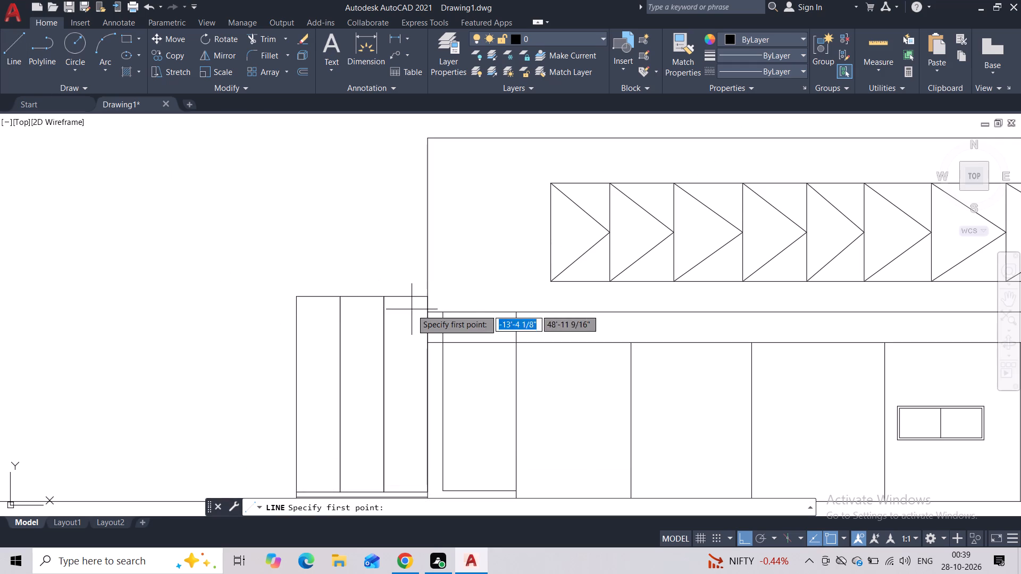
{"action": "left_click", "coordinate": [299, 317]}
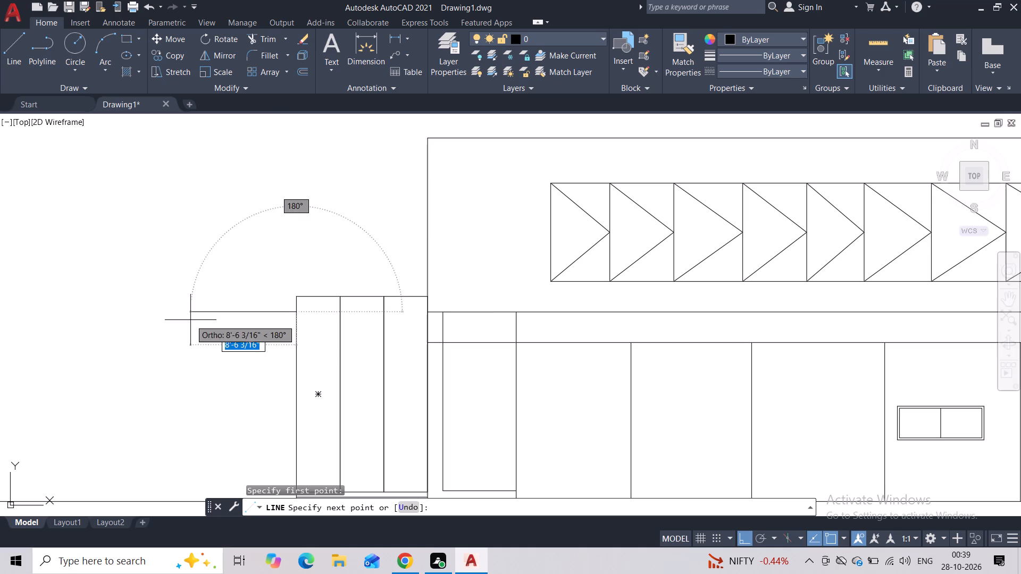
{"action": "left_click", "coordinate": [0, 315]}
{"action": "key", "text": "Escape"}
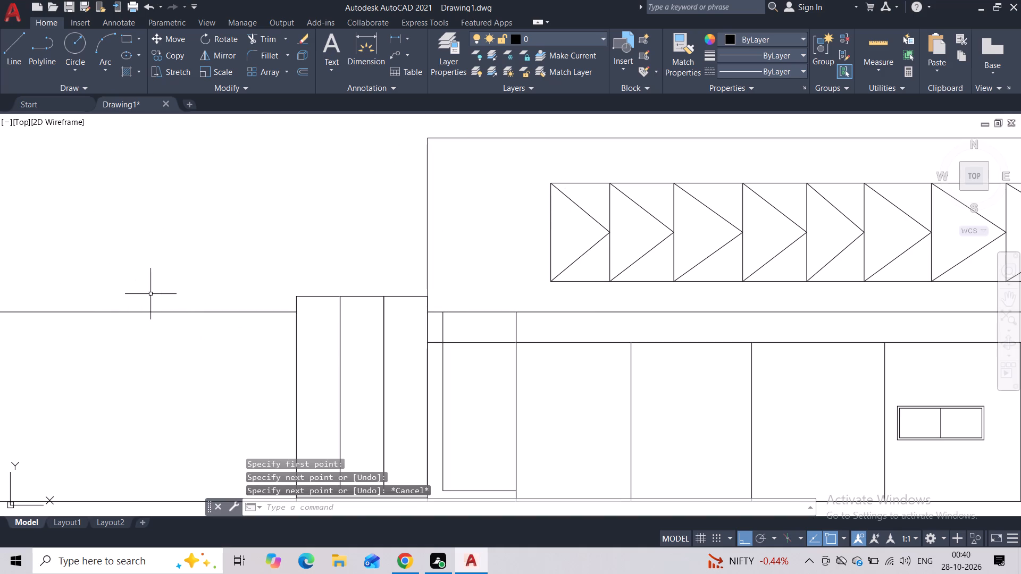
Draw a line about 12'-9" up from the three panels' upper-left corner to roof level, continuing into a long horizontal line leftward.
{"action": "key", "text": "space"}
{"action": "left_click_drag", "start_coordinate": [294, 297], "coordinate": [294, 288]}
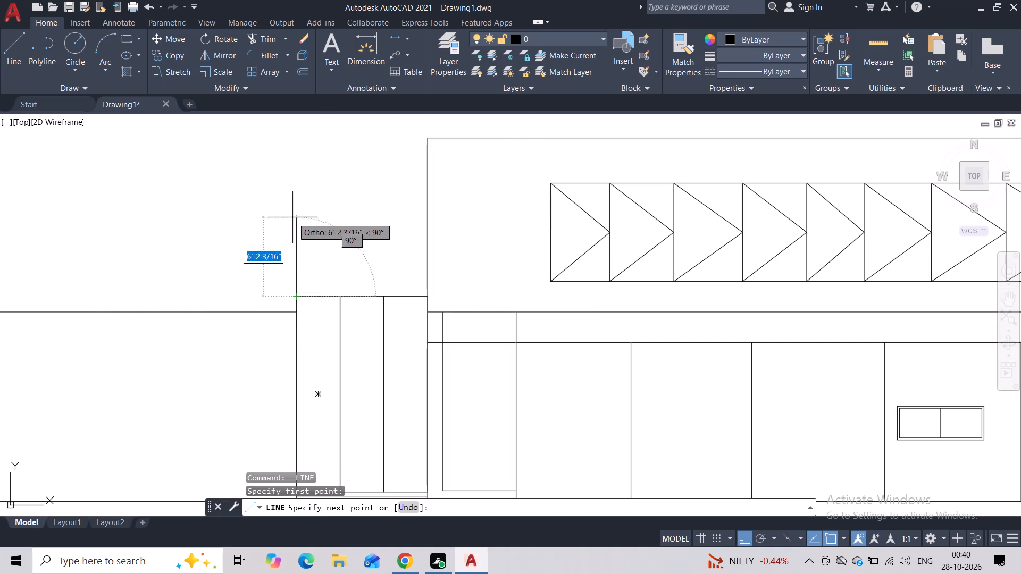
{"action": "middle_click_drag", "start_coordinate": [292, 216], "coordinate": [288, 297]}
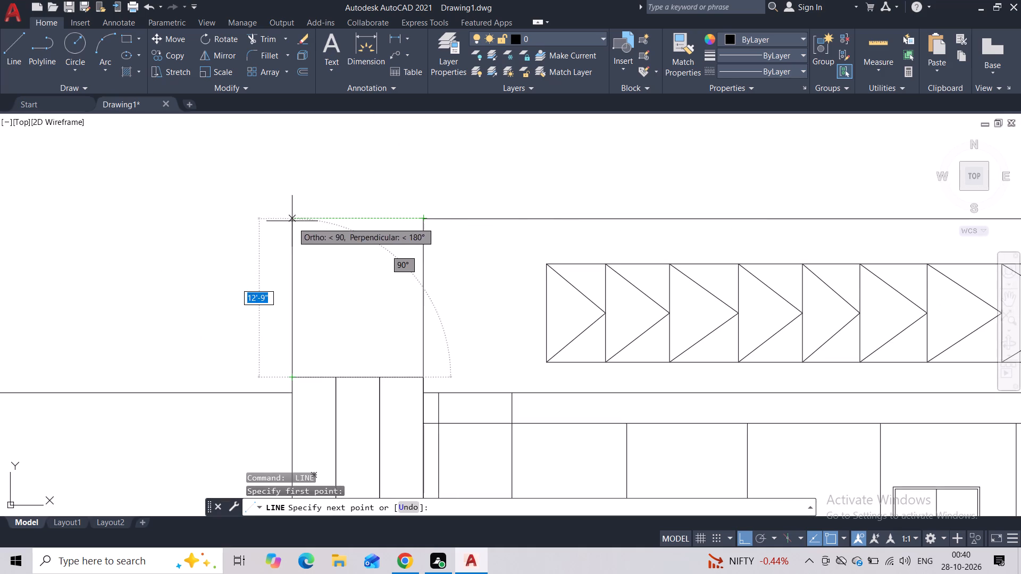
{"action": "left_click", "coordinate": [292, 221]}
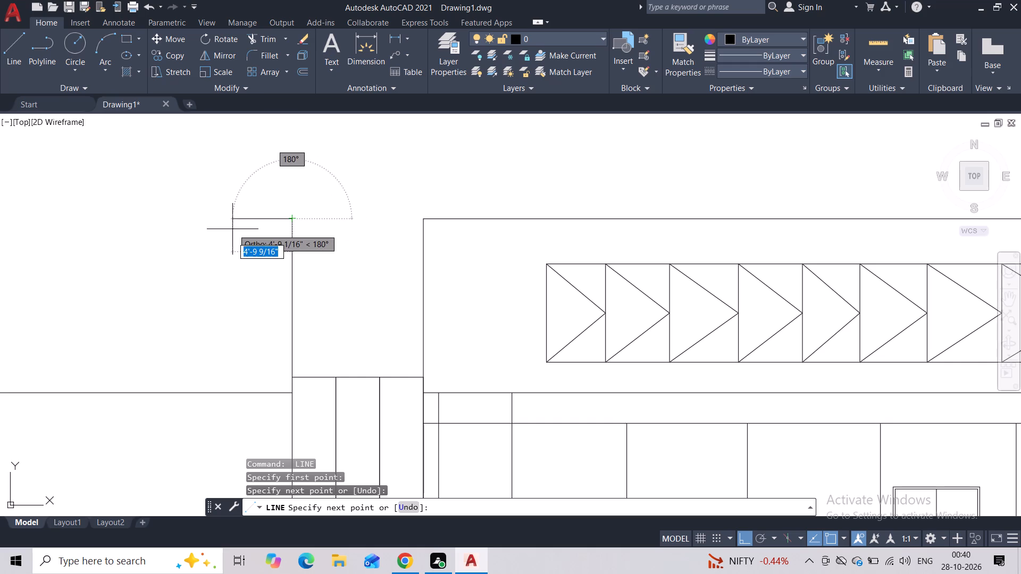
{"action": "middle_click_drag", "start_coordinate": [232, 230], "coordinate": [369, 225]}
{"action": "scroll", "coordinate": [366, 225], "scroll_direction": "down", "scroll_amount": 1}
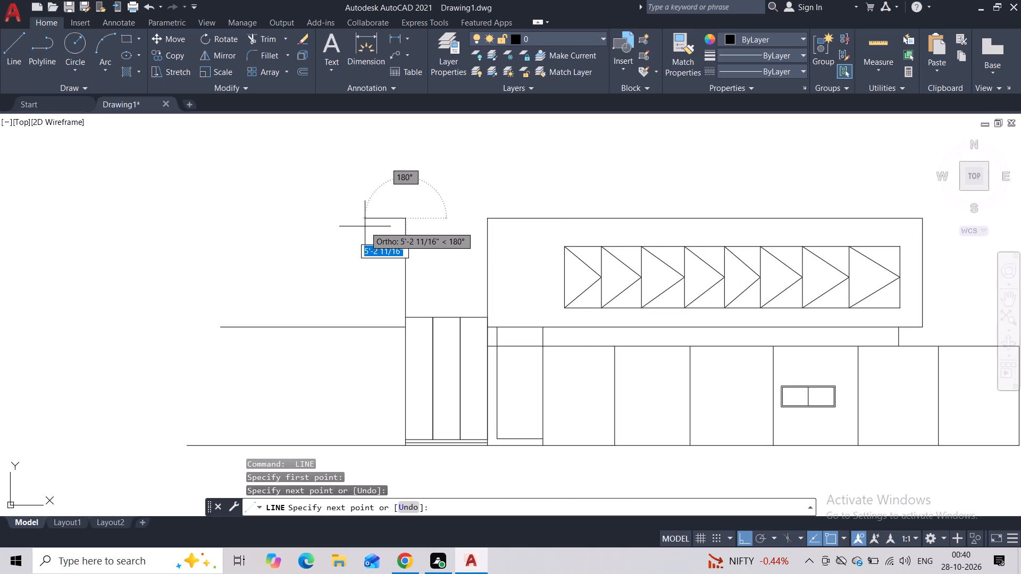
{"action": "left_click", "coordinate": [174, 229]}
{"action": "key", "text": "Escape"}
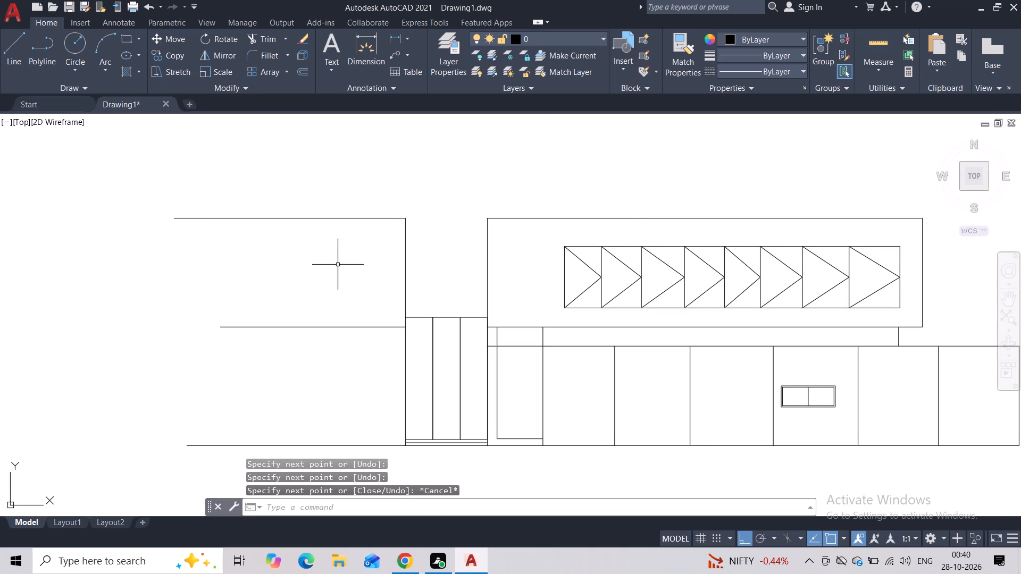
Draw a horizontal line slightly above the three panels, from the new vertical line to the building wall.
{"action": "middle_click_drag", "start_coordinate": [338, 265], "coordinate": [254, 298]}
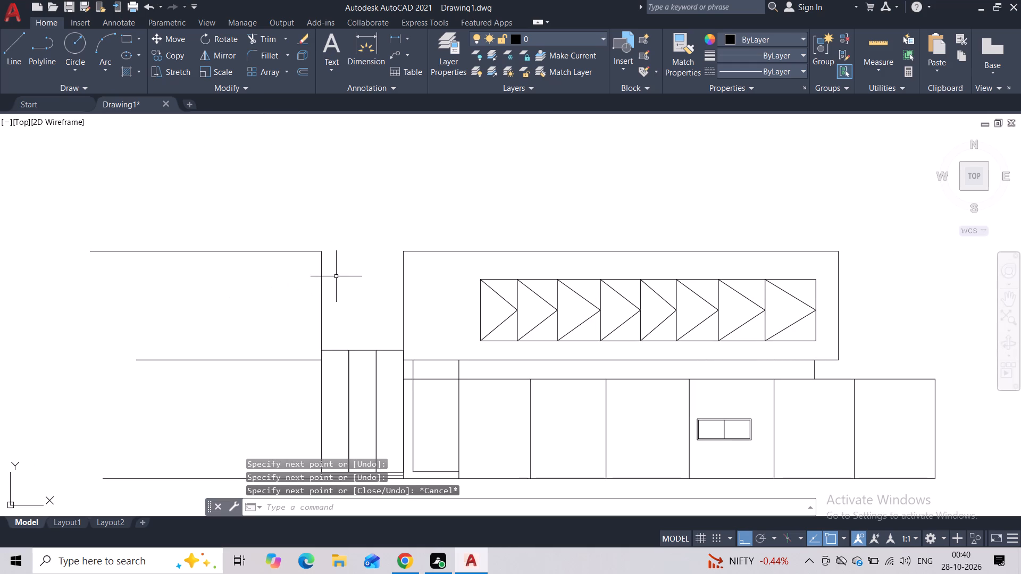
{"action": "key", "text": "space"}
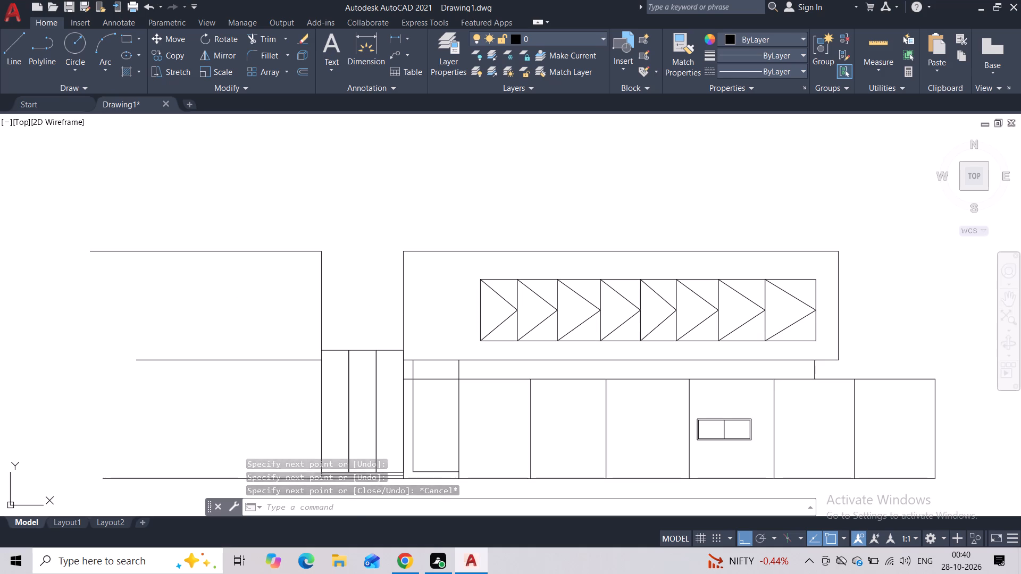
{"action": "scroll", "coordinate": [333, 330], "scroll_direction": "up", "scroll_amount": 1}
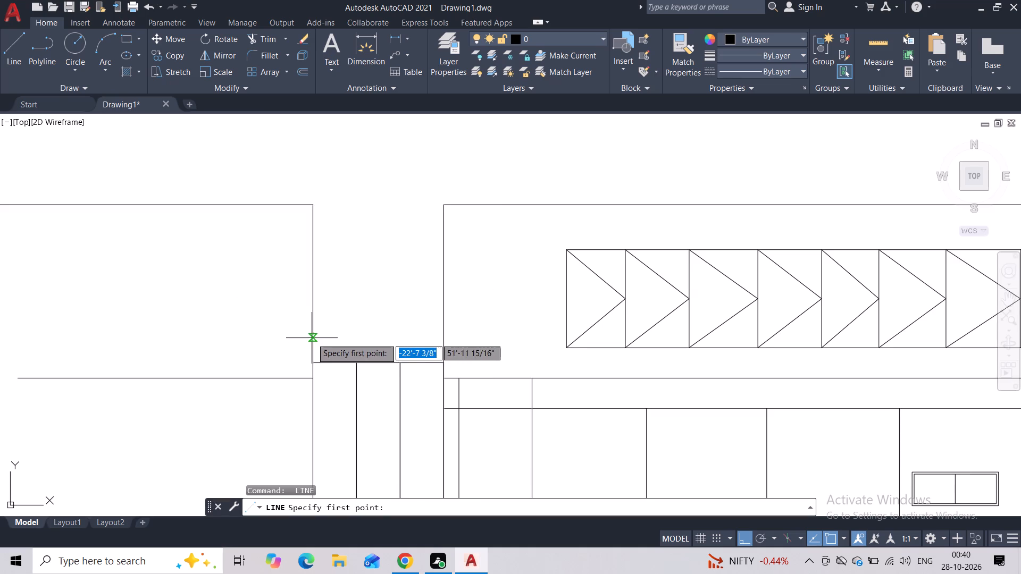
{"action": "left_click", "coordinate": [312, 337]}
{"action": "left_click", "coordinate": [441, 336]}
{"action": "key", "text": "Escape"}
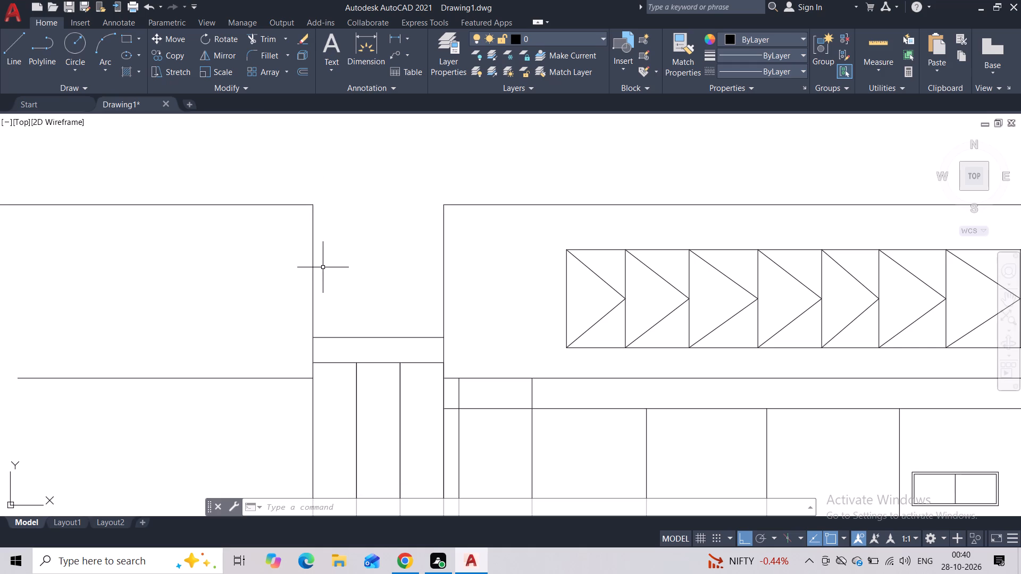
Draw a narrow upright rectangle from the vertical line's roof-level corner down to the horizontal line above the panels.
{"action": "left_click", "coordinate": [126, 39]}
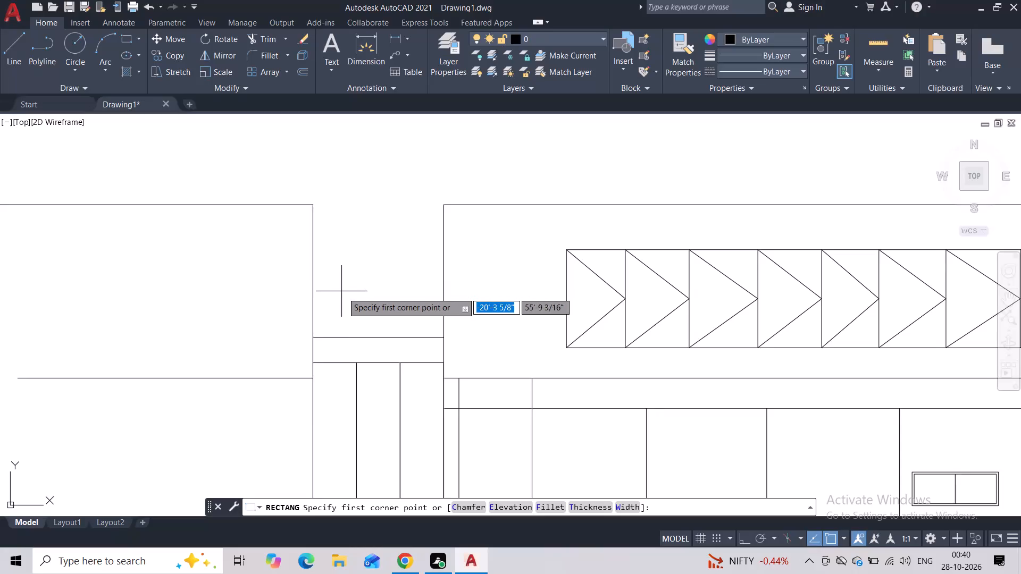
{"action": "left_click", "coordinate": [316, 208]}
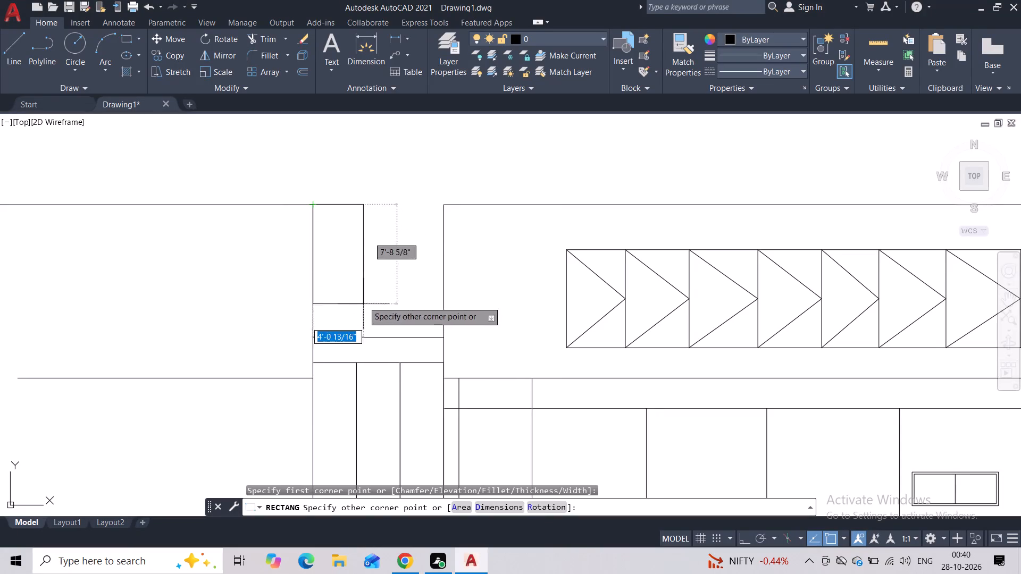
{"action": "left_click", "coordinate": [358, 337]}
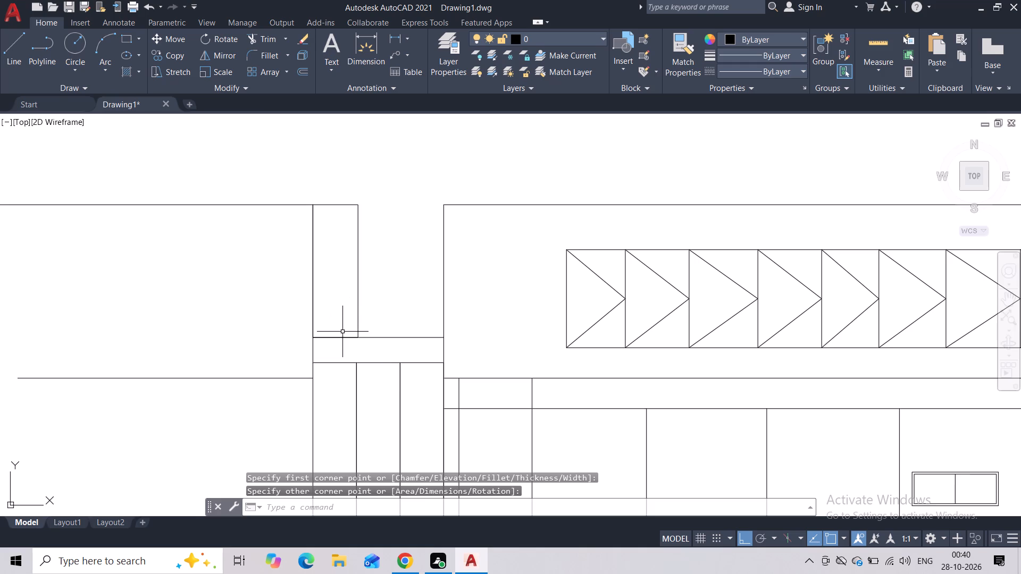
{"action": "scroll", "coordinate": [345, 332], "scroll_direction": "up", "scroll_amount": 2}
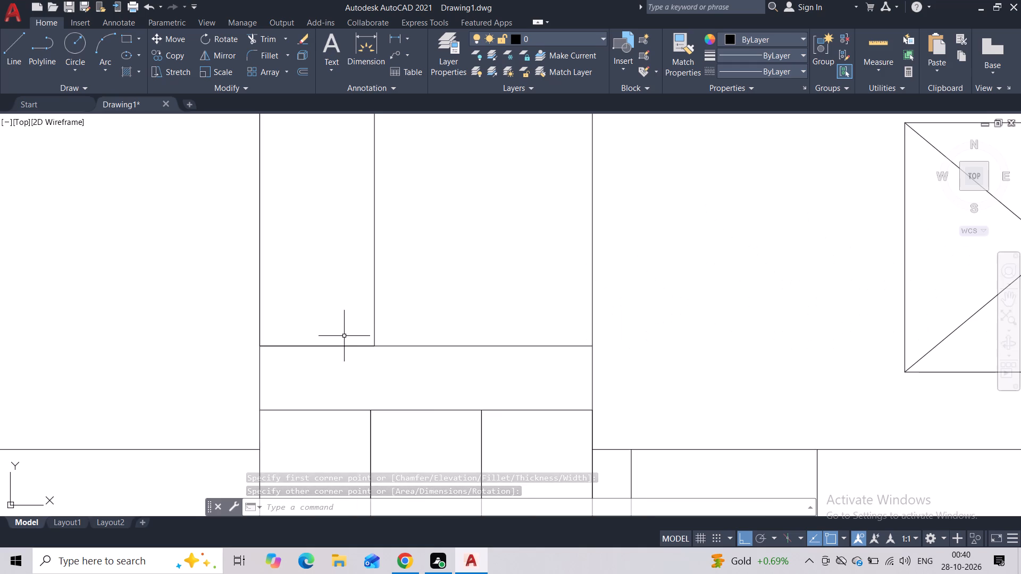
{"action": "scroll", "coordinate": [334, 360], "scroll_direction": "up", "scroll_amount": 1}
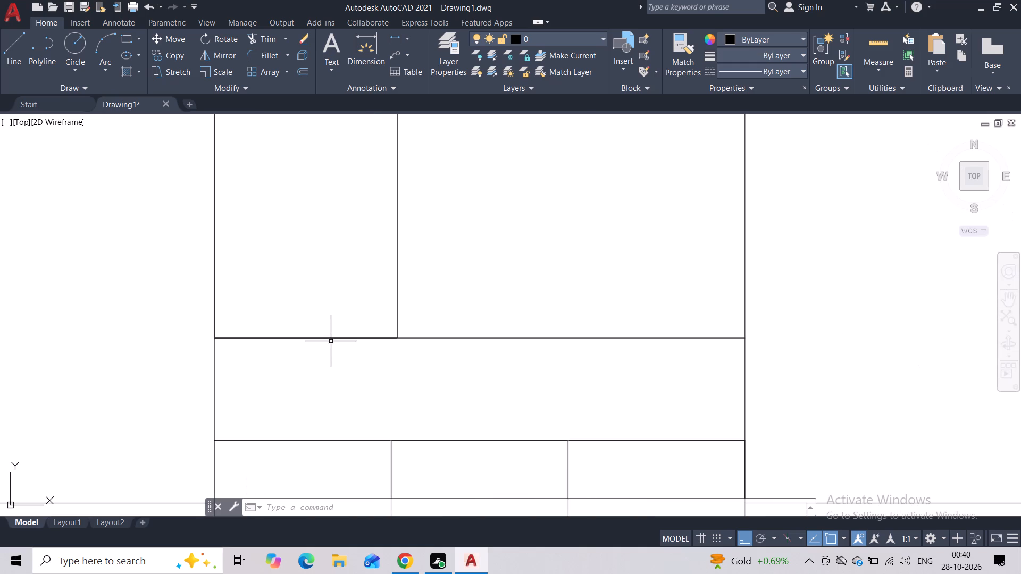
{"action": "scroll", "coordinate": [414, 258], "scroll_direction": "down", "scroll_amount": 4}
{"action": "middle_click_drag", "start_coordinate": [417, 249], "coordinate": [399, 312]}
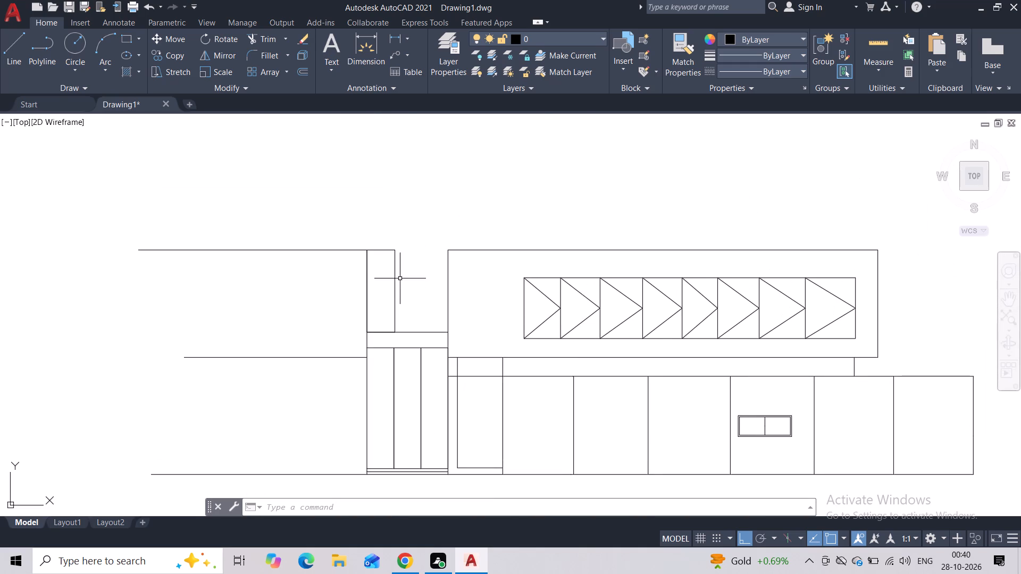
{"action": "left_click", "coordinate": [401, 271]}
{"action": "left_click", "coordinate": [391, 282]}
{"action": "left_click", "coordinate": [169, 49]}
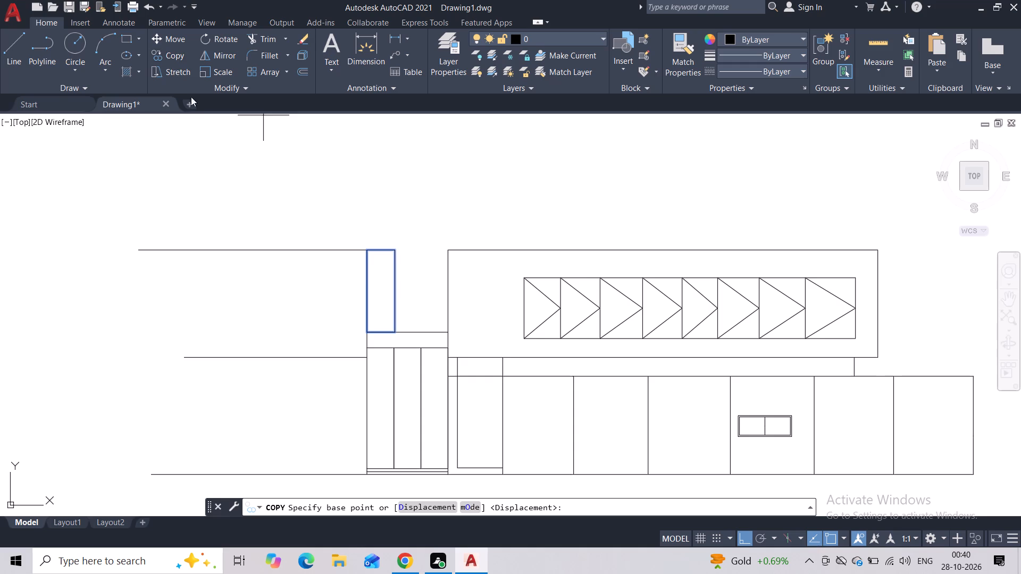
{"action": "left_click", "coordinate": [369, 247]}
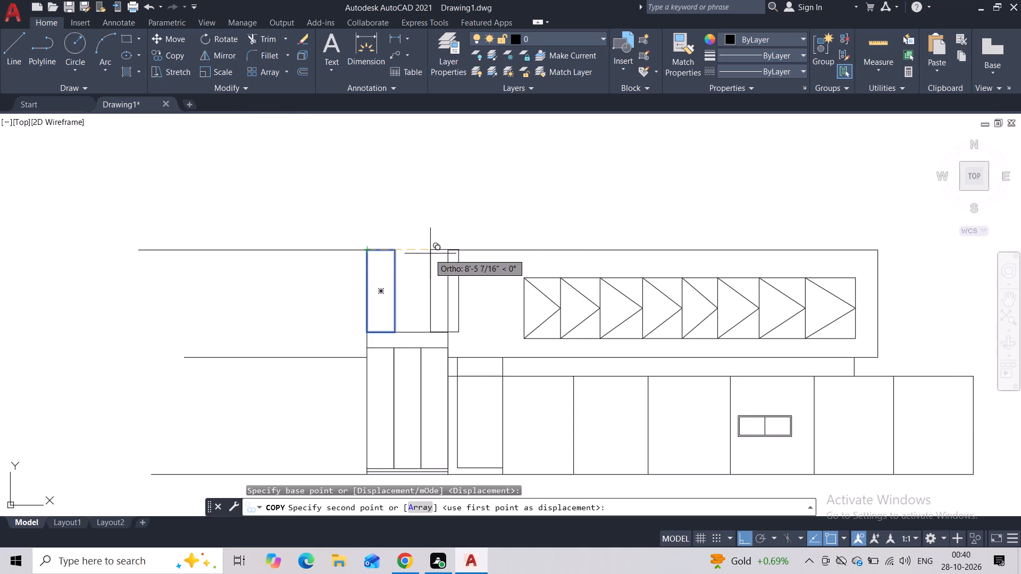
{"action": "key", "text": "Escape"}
Copy the narrow upright rectangle to the right so its upper-right corner meets the building wall's top corner.
{"action": "left_click_drag", "start_coordinate": [399, 246], "coordinate": [381, 271]}
{"action": "left_click", "coordinate": [381, 271]}
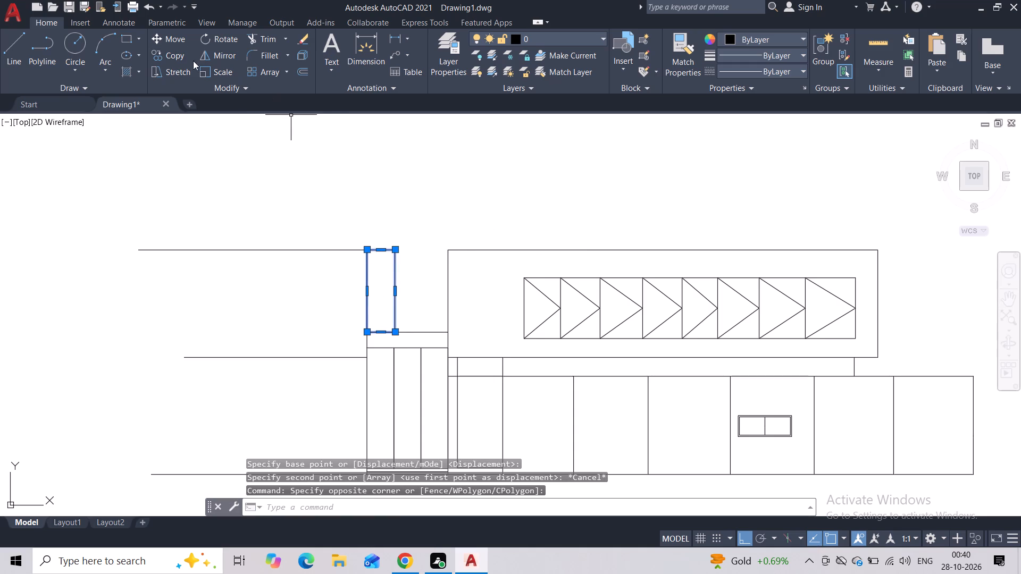
{"action": "left_click", "coordinate": [173, 53]}
{"action": "left_click", "coordinate": [395, 252]}
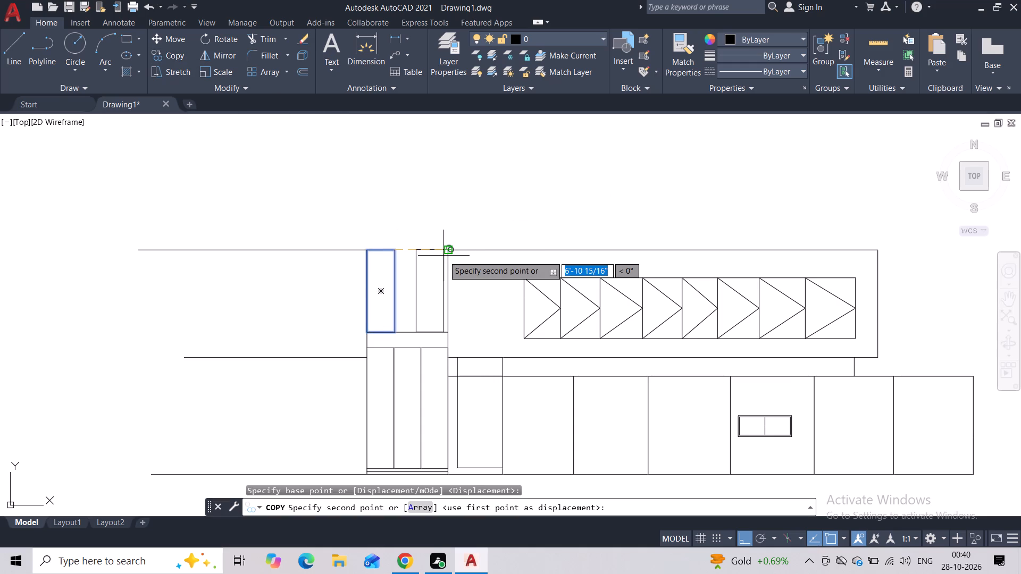
{"action": "left_click", "coordinate": [449, 256]}
{"action": "key", "text": "Escape"}
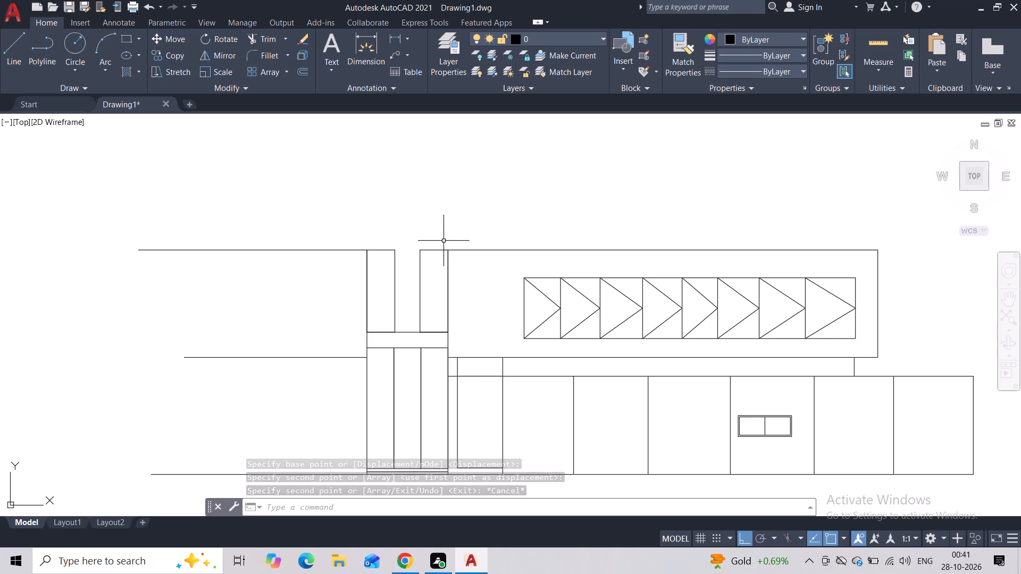
Draw two horizontal lines spanning both upright rectangles to the building wall, one at roof level and one slightly below it.
{"action": "left_click", "coordinate": [20, 58]}
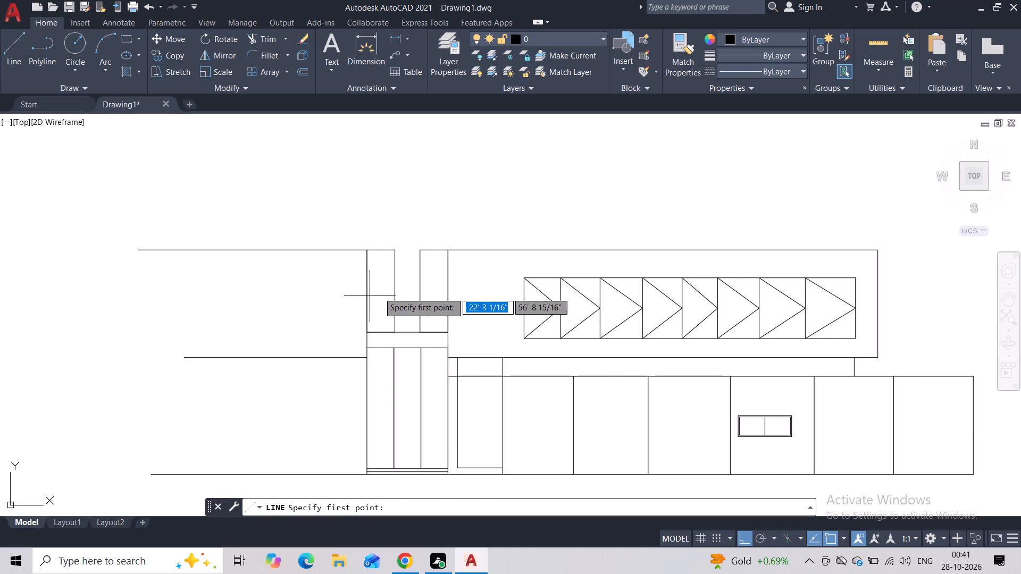
{"action": "scroll", "coordinate": [382, 269], "scroll_direction": "up", "scroll_amount": 2}
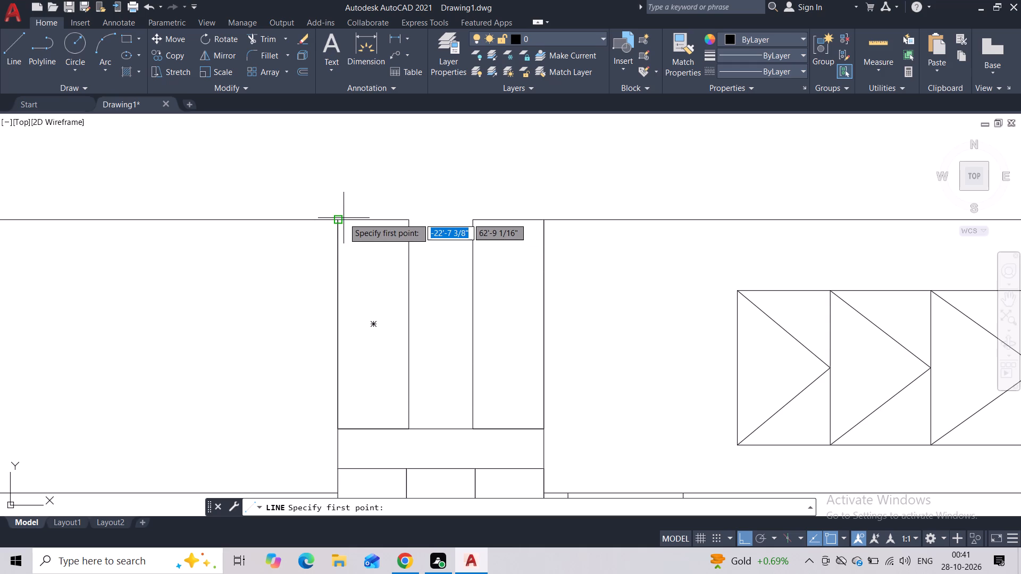
{"action": "left_click", "coordinate": [339, 220]}
{"action": "left_click", "coordinate": [542, 220]}
{"action": "key", "text": "Escape"}
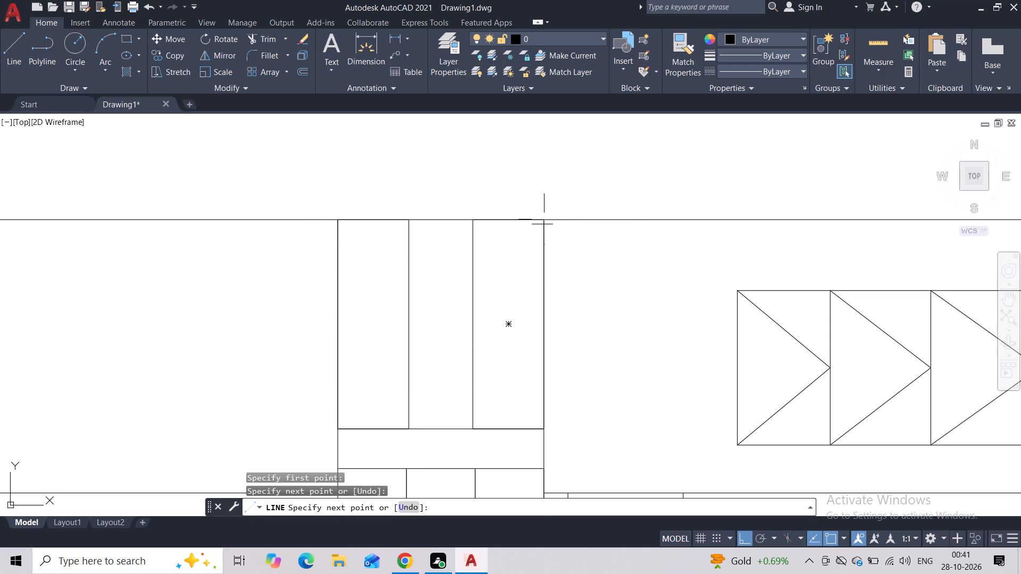
{"action": "key", "text": "space"}
{"action": "left_click", "coordinate": [341, 242]}
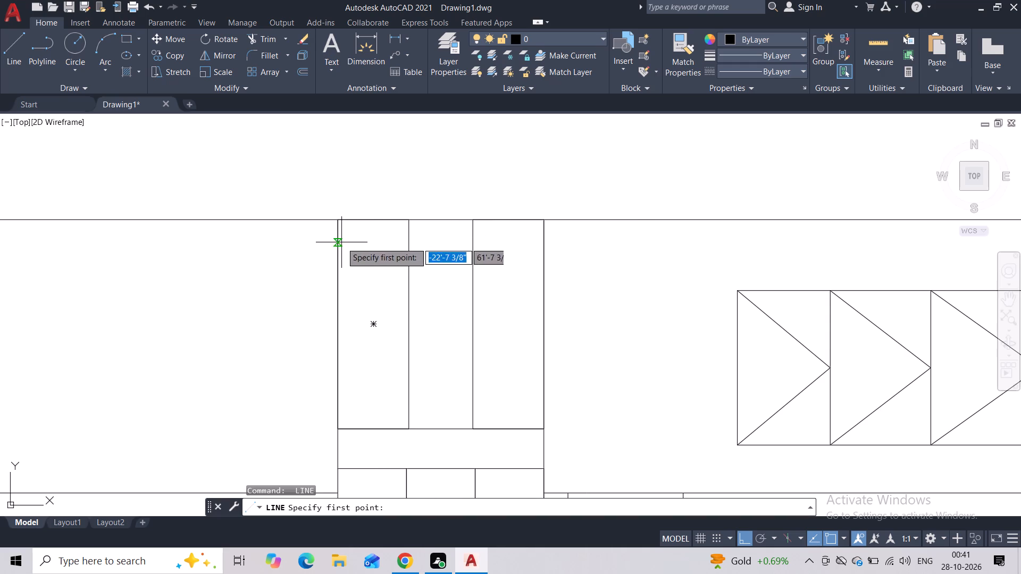
{"action": "left_click", "coordinate": [540, 244]}
{"action": "key", "text": "Escape"}
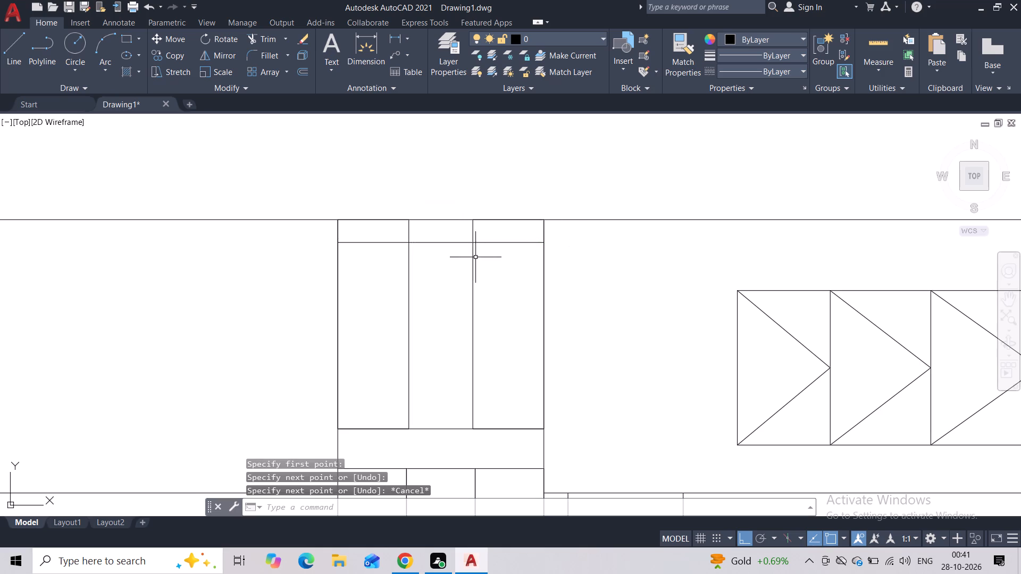
Trim the rectangles' inner vertical edges above the lower of the two horizontal lines, leaving a clear top band.
{"action": "left_click", "coordinate": [261, 31]}
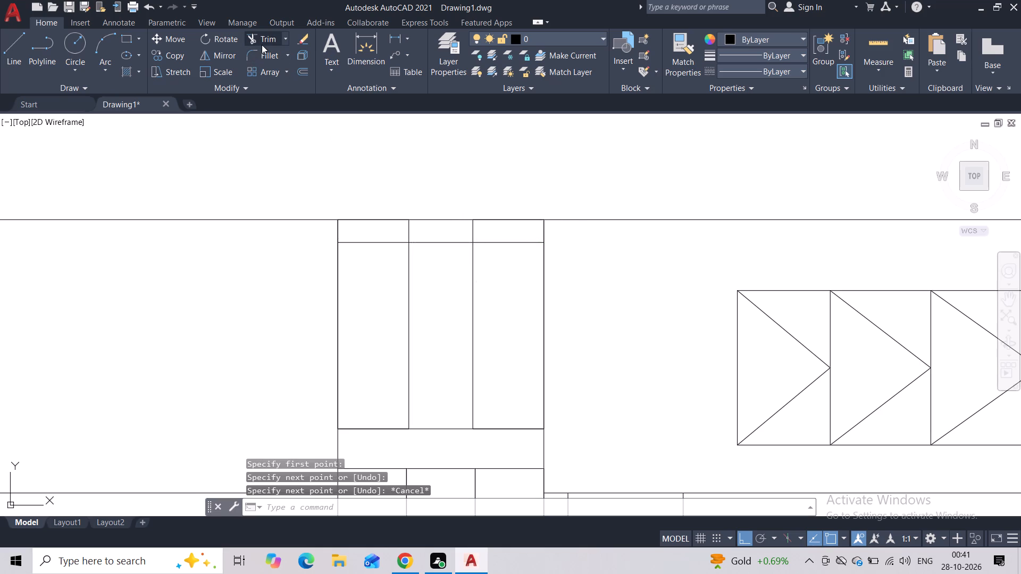
{"action": "left_click", "coordinate": [262, 45]}
{"action": "scroll", "coordinate": [437, 258], "scroll_direction": "up", "scroll_amount": 1}
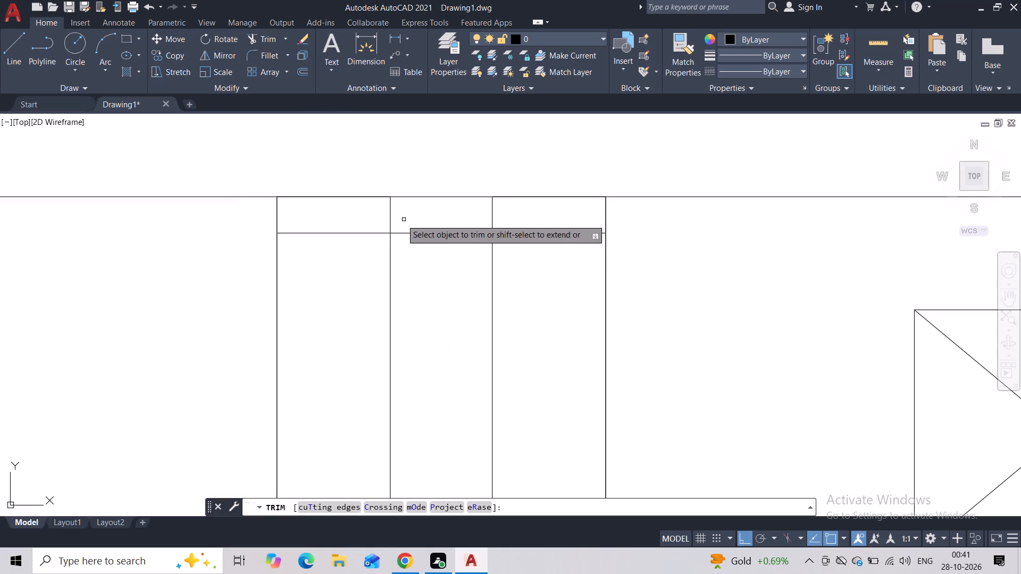
{"action": "left_click_drag", "start_coordinate": [376, 220], "coordinate": [535, 217]}
{"action": "key", "text": "Escape"}
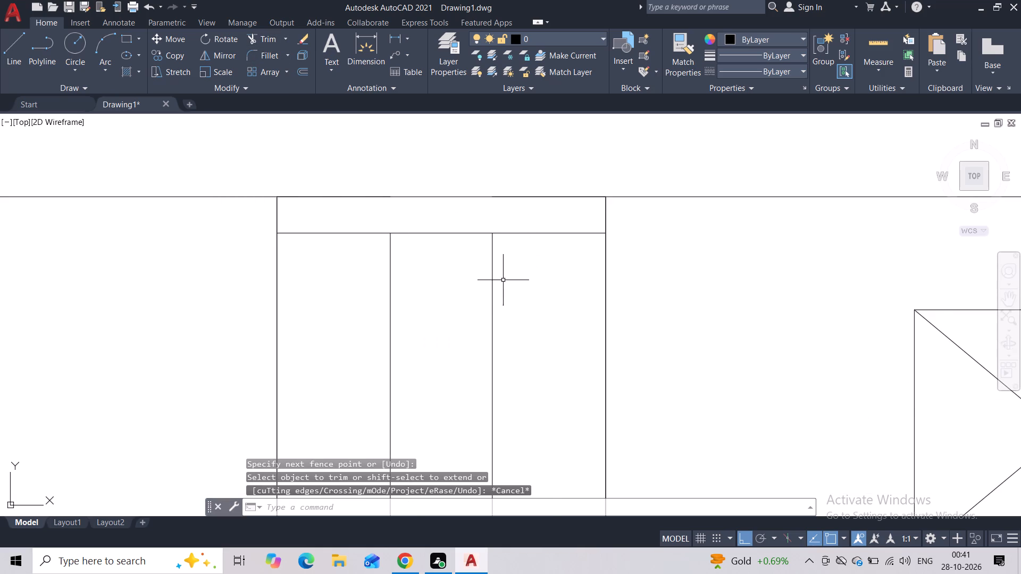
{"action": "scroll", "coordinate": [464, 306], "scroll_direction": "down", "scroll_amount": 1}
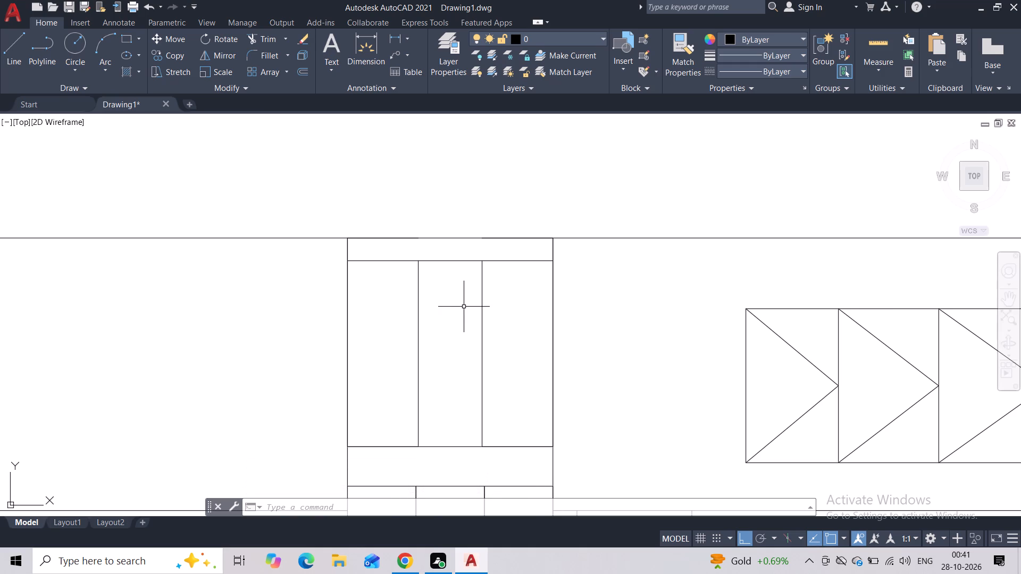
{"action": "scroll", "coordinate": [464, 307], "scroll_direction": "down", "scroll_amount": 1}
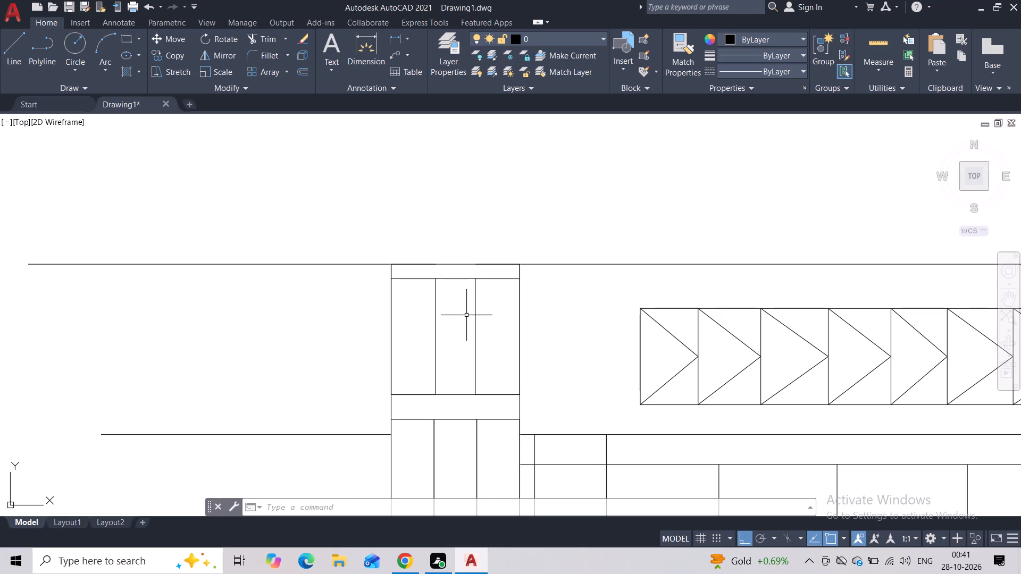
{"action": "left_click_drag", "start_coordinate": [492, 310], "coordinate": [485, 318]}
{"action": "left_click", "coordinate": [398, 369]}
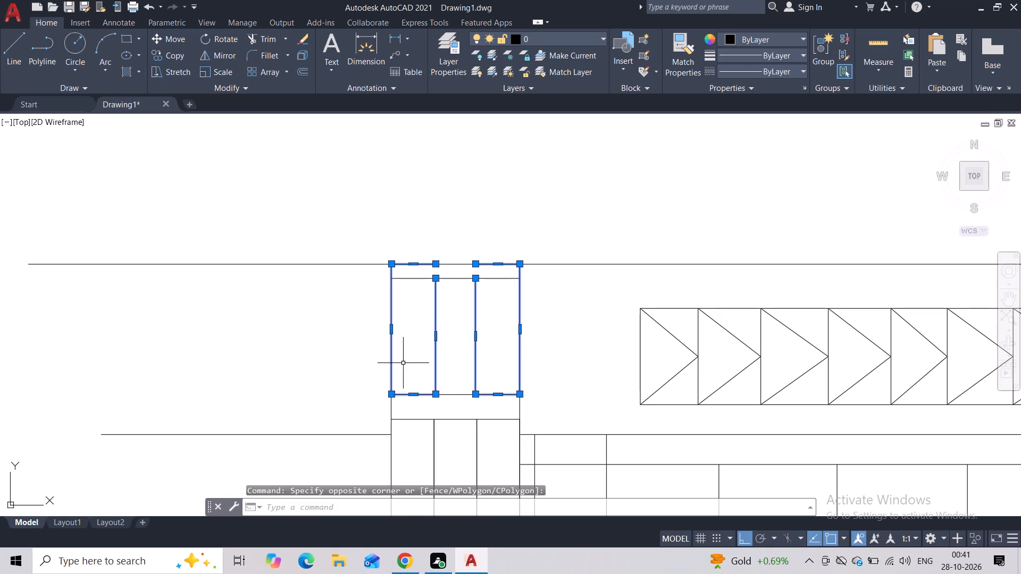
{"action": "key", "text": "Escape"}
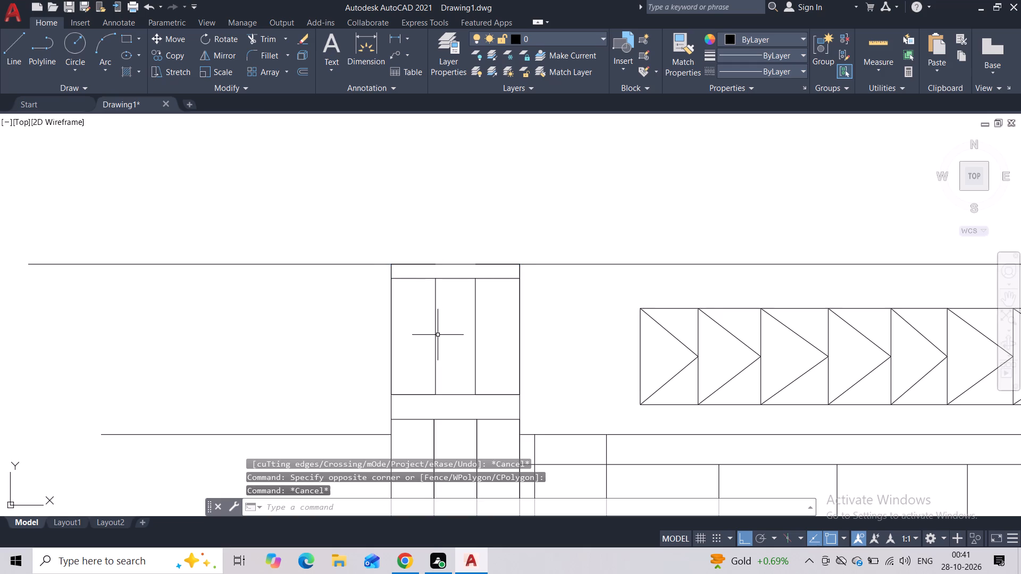
Draw two 12' vertical lines upward from the entrance bay's two outer corners at roof level.
{"action": "middle_click_drag", "start_coordinate": [441, 242], "coordinate": [420, 330]}
{"action": "scroll", "coordinate": [416, 333], "scroll_direction": "down", "scroll_amount": 1}
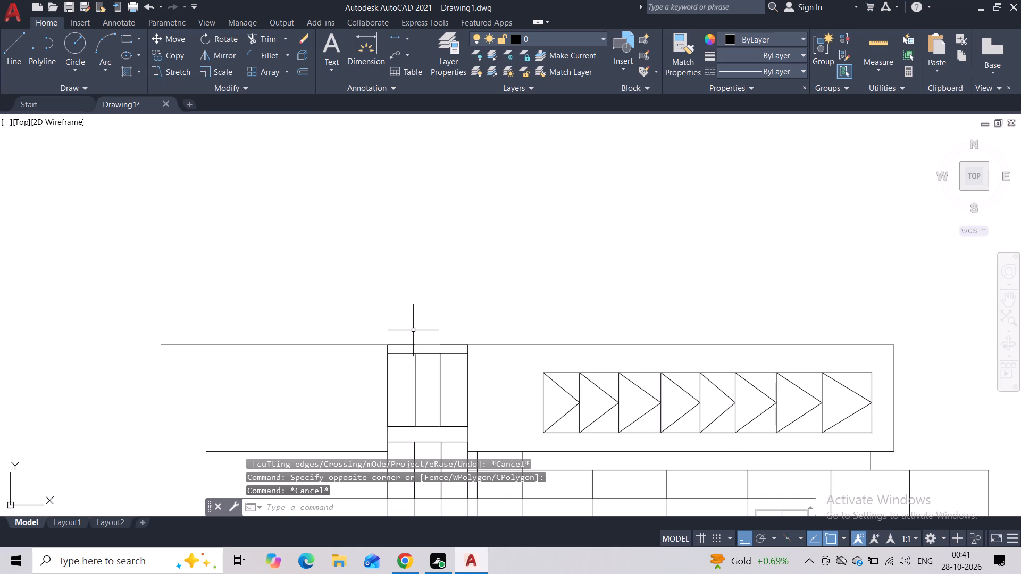
{"action": "left_click", "coordinate": [21, 59]}
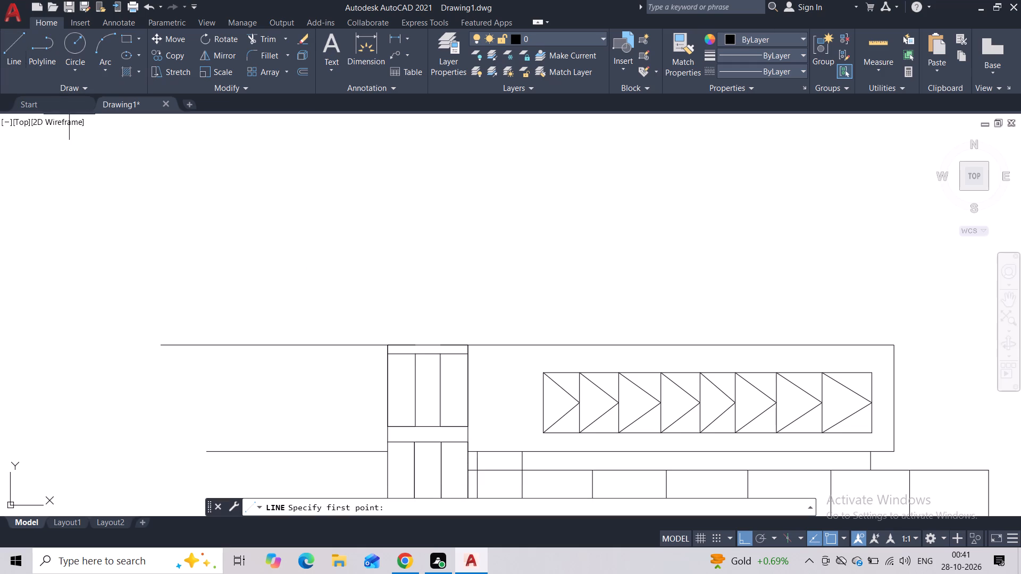
{"action": "left_click", "coordinate": [392, 346]}
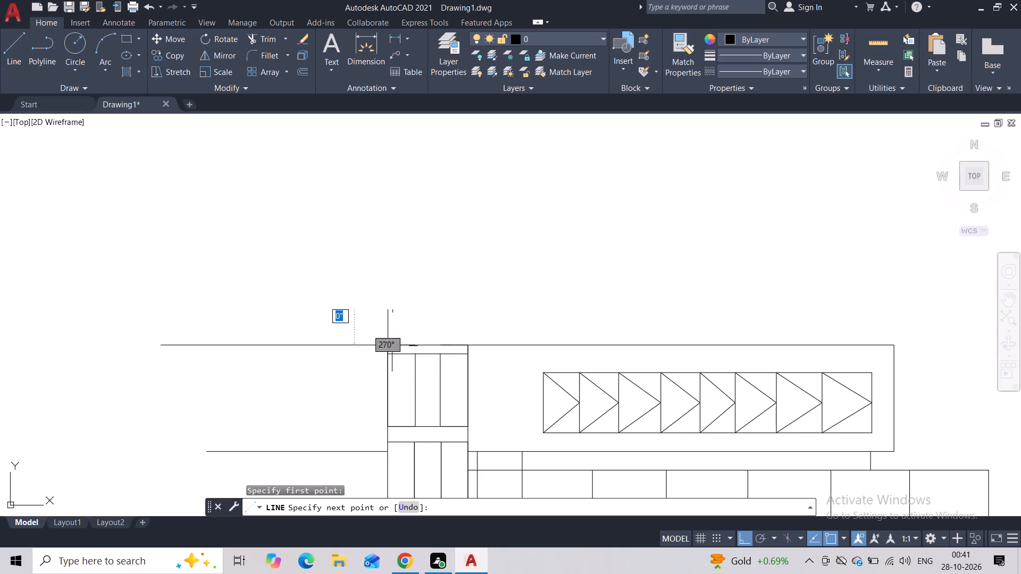
{"action": "type", "text": "12'"}
{"action": "key", "text": "Return"}
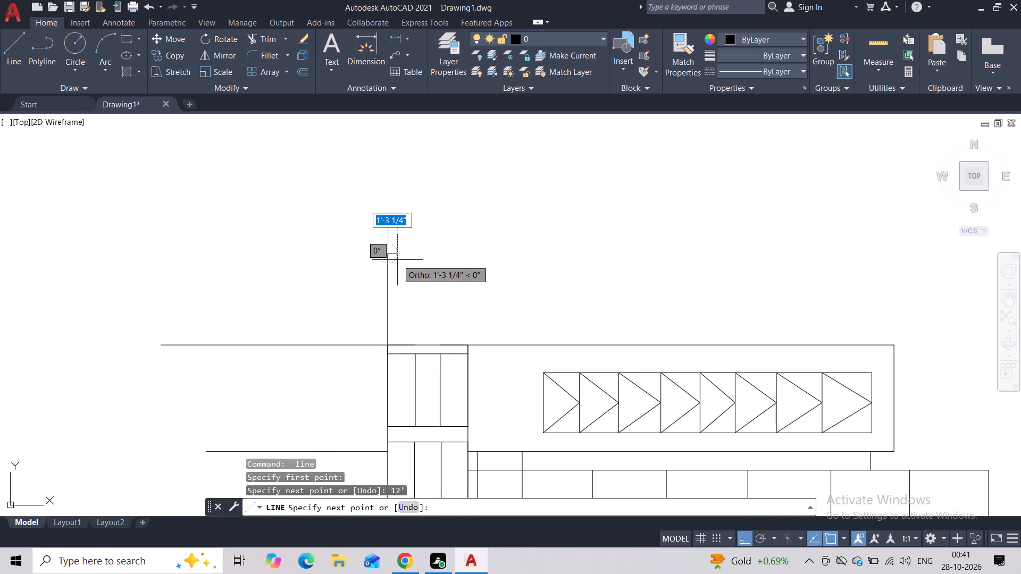
{"action": "key", "text": "Escape"}
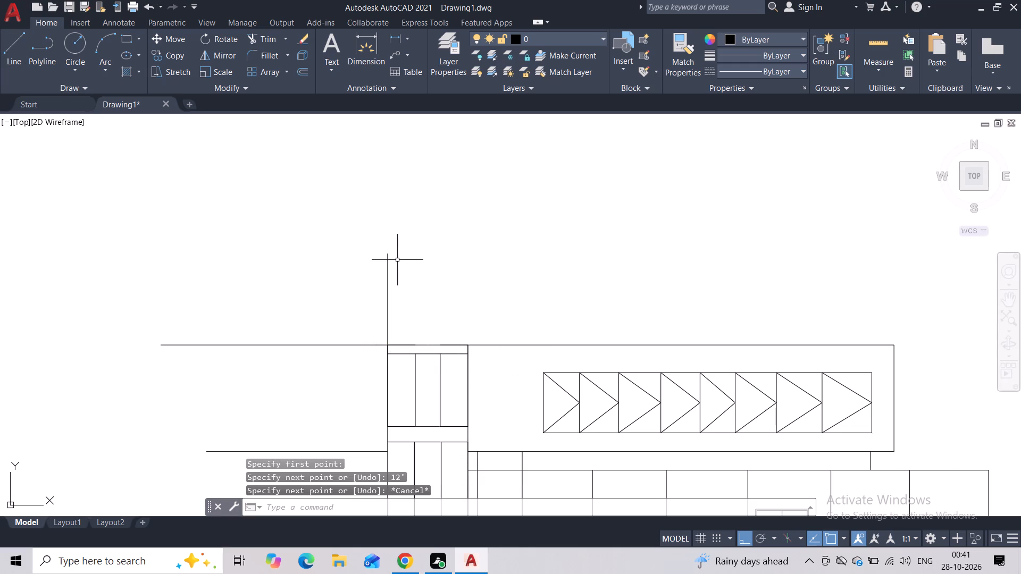
{"action": "key", "text": "space"}
{"action": "left_click", "coordinate": [466, 341]}
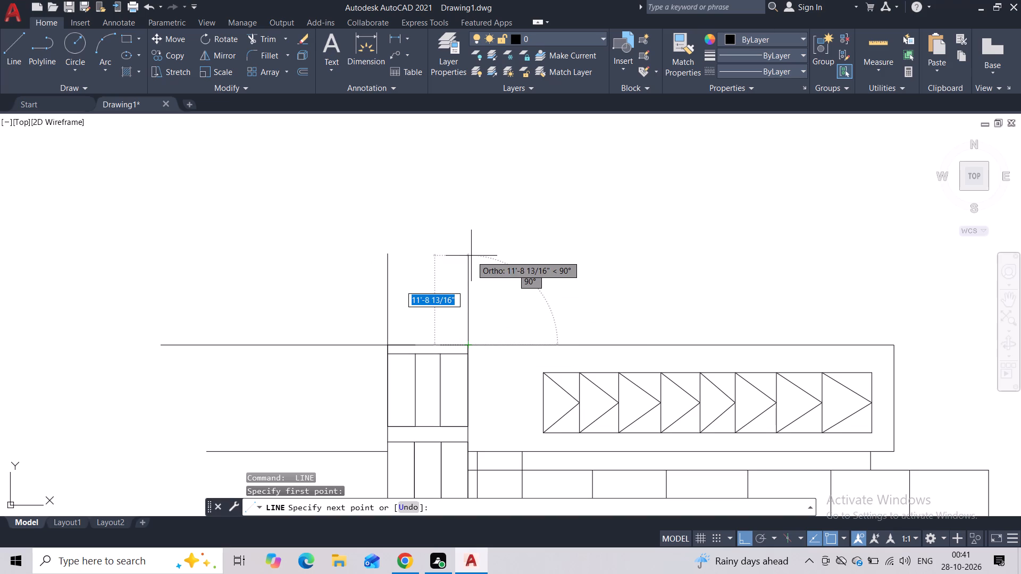
{"action": "type", "text": "12"}
{"action": "key", "text": "apostrophe"}
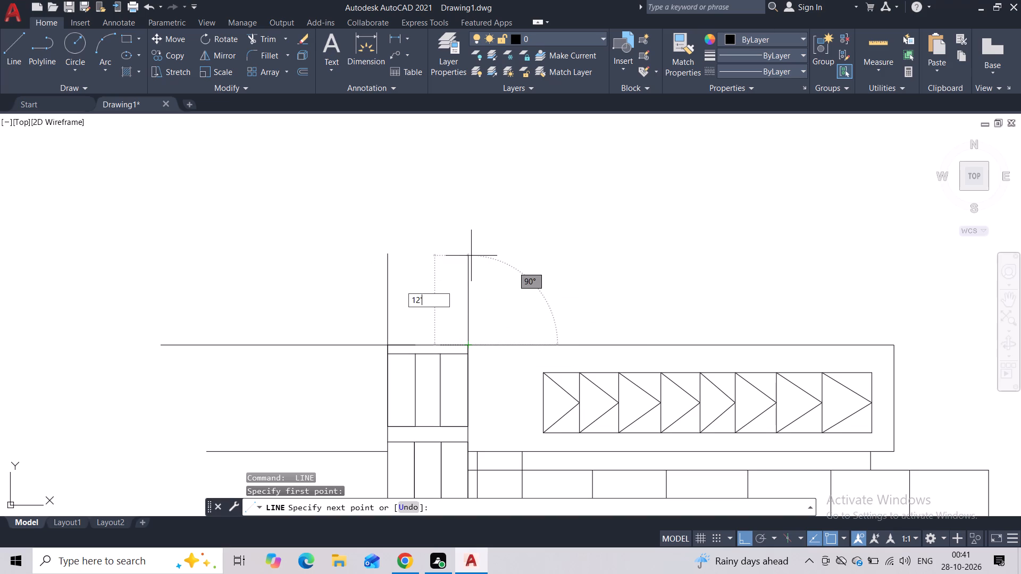
{"action": "key", "text": "Return"}
{"action": "key", "text": "Escape"}
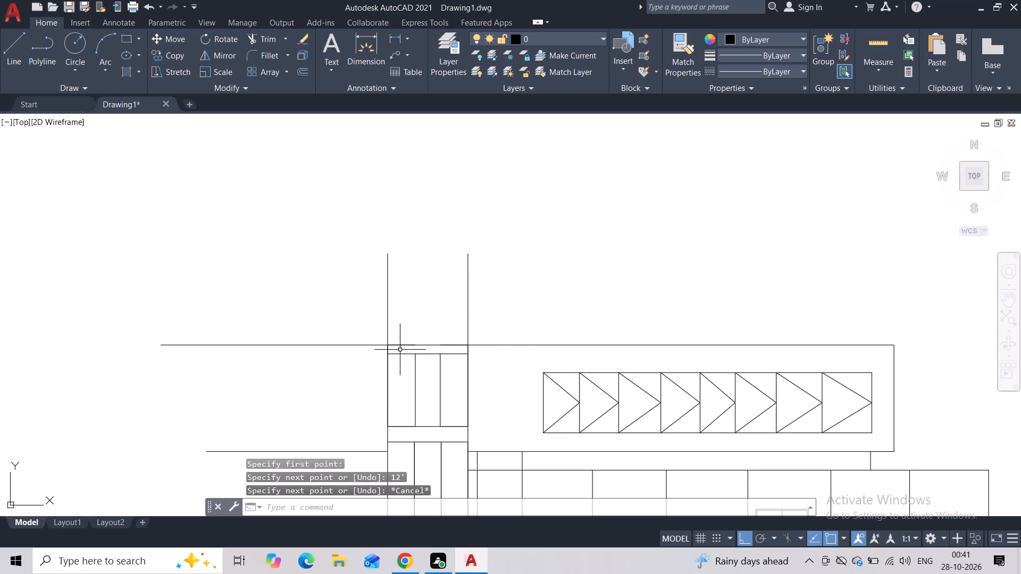
Shift the bay's roof-level horizontal line upward, clear of the short rectangle edges it overlaps.
{"action": "left_click", "coordinate": [400, 343]}
{"action": "left_click", "coordinate": [400, 345]}
{"action": "scroll", "coordinate": [401, 344], "scroll_direction": "up", "scroll_amount": 3}
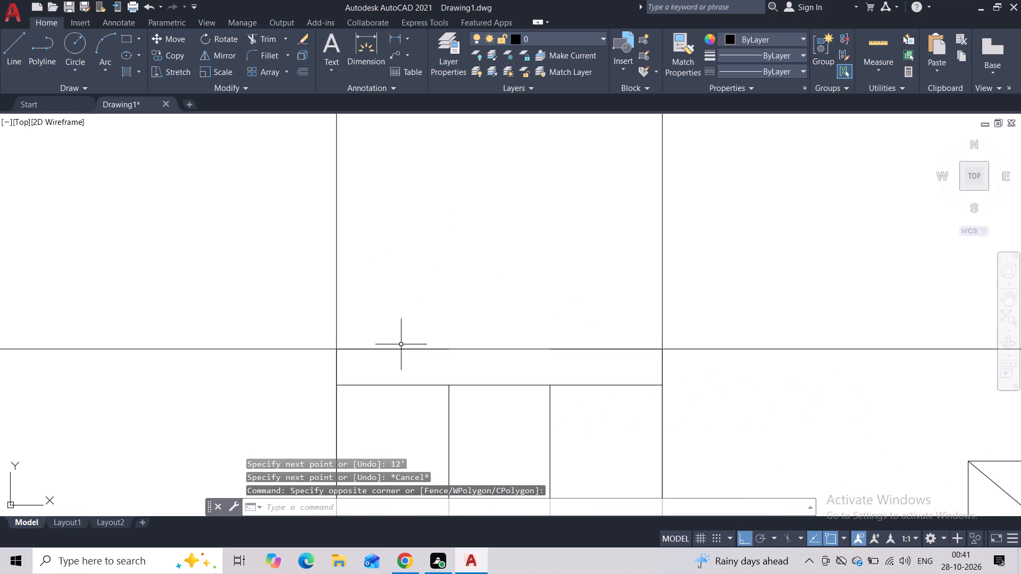
{"action": "left_click", "coordinate": [397, 350]}
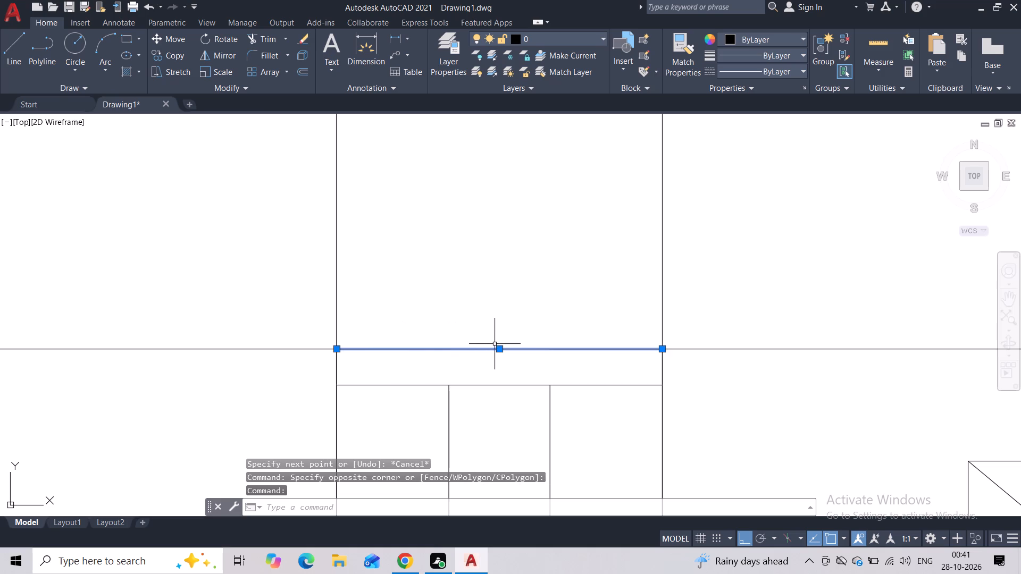
{"action": "left_click", "coordinate": [497, 346]}
{"action": "left_click", "coordinate": [494, 295]}
{"action": "left_click", "coordinate": [421, 350]}
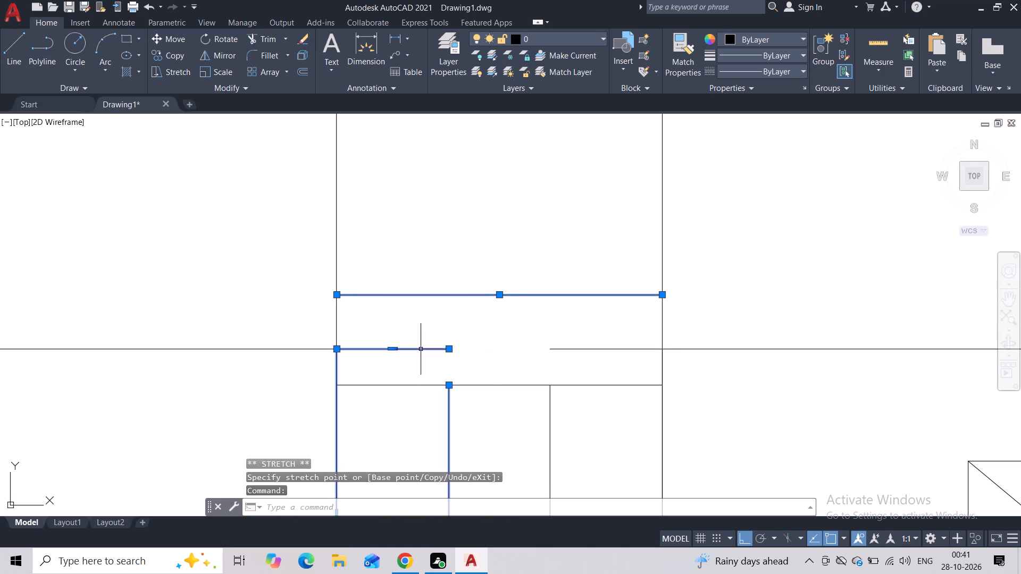
{"action": "key", "text": "Escape"}
Trim away the two short leftover rectangle top edges at roof level inside the bay.
{"action": "left_click", "coordinate": [263, 35]}
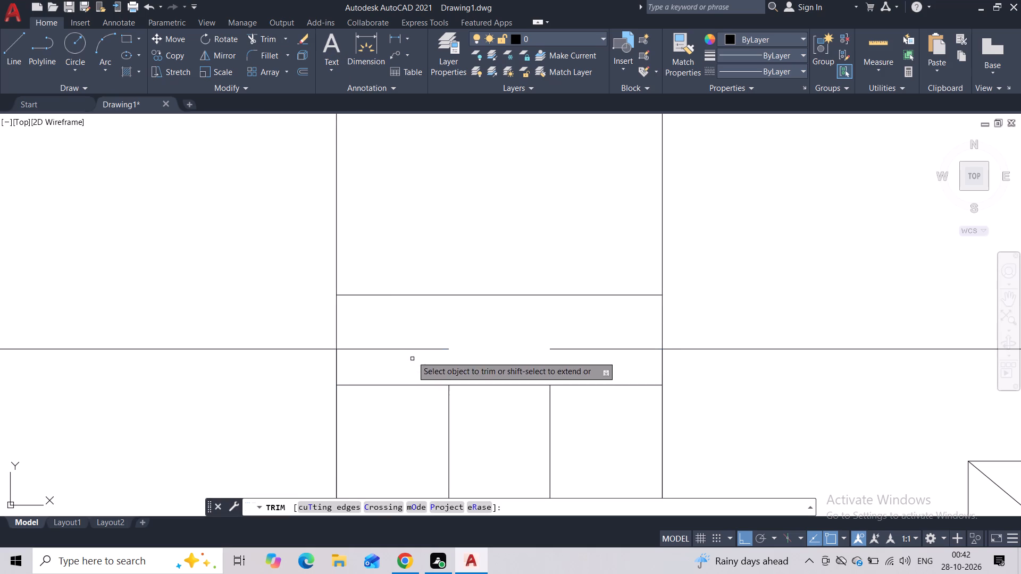
{"action": "left_click_drag", "start_coordinate": [414, 340], "coordinate": [414, 353]}
{"action": "left_click_drag", "start_coordinate": [609, 331], "coordinate": [607, 366]}
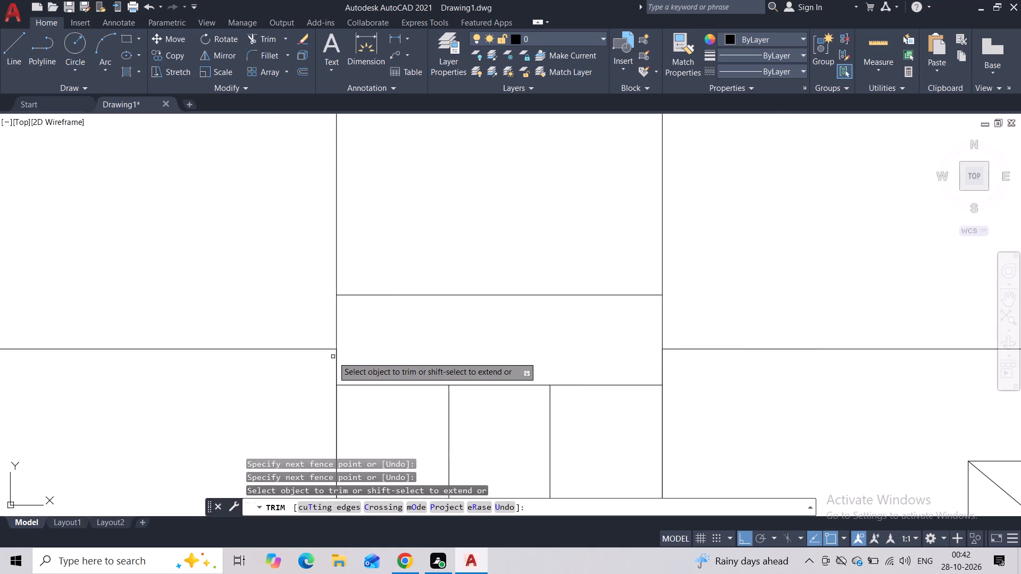
{"action": "scroll", "coordinate": [347, 353], "scroll_direction": "up", "scroll_amount": 1}
{"action": "key", "text": "Escape"}
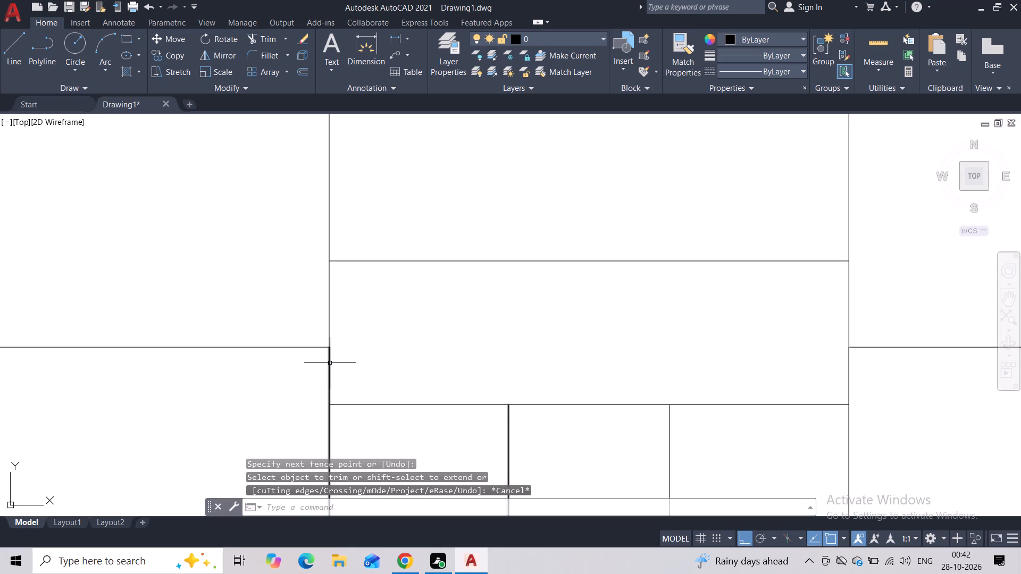
Stretch the outer top corners of both upright rectangles down to the horizontal line at the band's base.
{"action": "left_click", "coordinate": [330, 363]}
{"action": "left_click", "coordinate": [330, 346]}
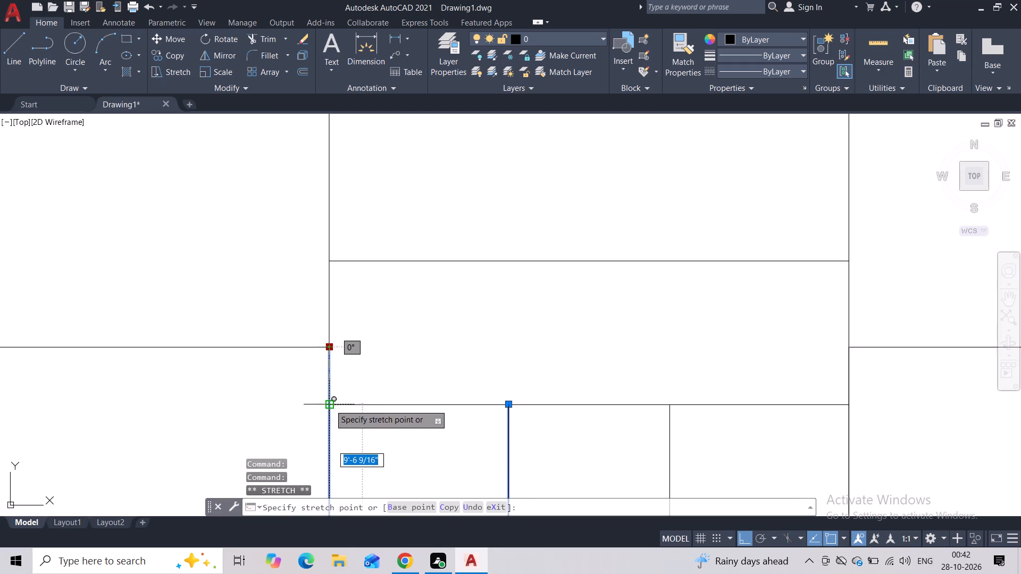
{"action": "left_click", "coordinate": [330, 404]}
{"action": "middle_click_drag", "start_coordinate": [381, 381], "coordinate": [369, 268]}
{"action": "key", "text": "Escape"}
{"action": "scroll", "coordinate": [446, 305], "scroll_direction": "down", "scroll_amount": 1}
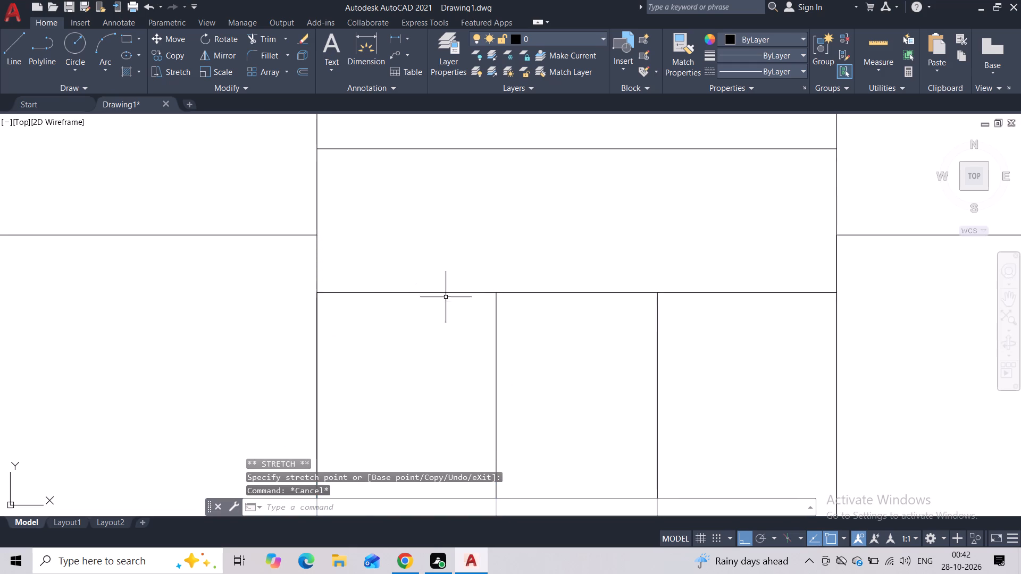
{"action": "scroll", "coordinate": [446, 305], "scroll_direction": "down", "scroll_amount": 1}
{"action": "left_click", "coordinate": [598, 291]}
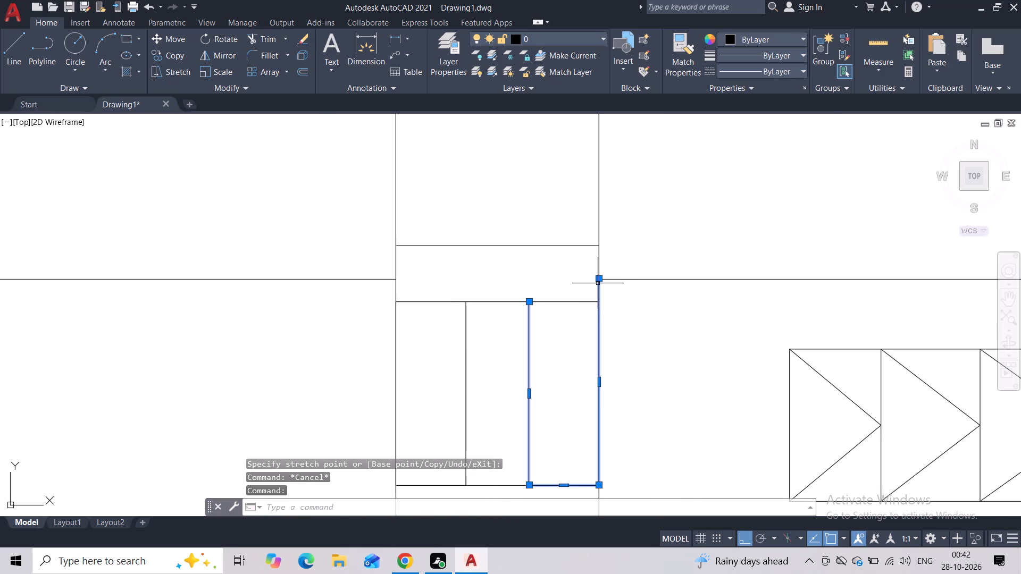
{"action": "left_click", "coordinate": [599, 281]}
{"action": "left_click", "coordinate": [598, 304]}
{"action": "key", "text": "Escape"}
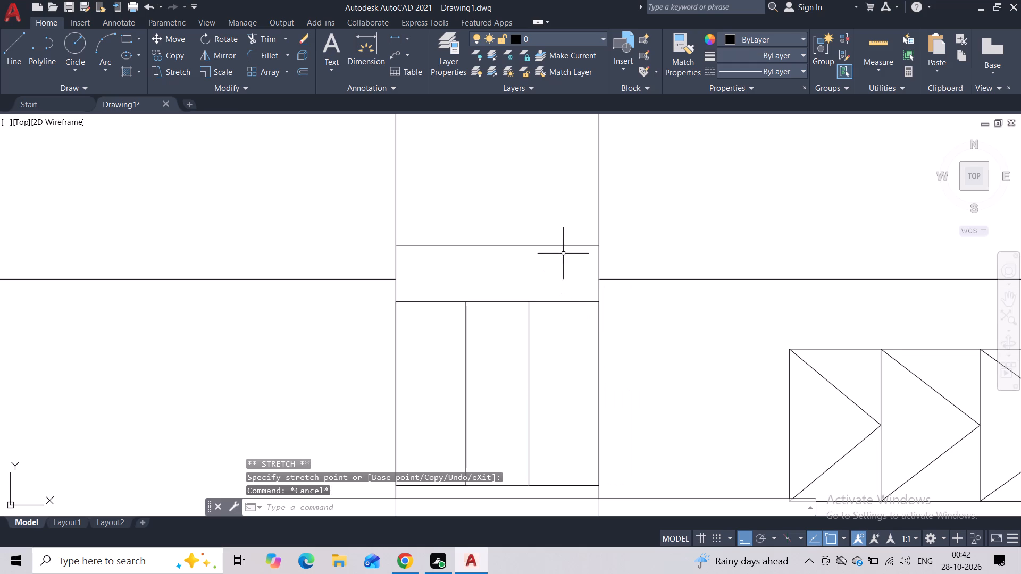
Move the raised horizontal line back down to roof level between the bay's outer edges.
{"action": "double_click", "coordinate": [564, 242]}
{"action": "left_click", "coordinate": [558, 258]}
{"action": "left_click", "coordinate": [558, 245]}
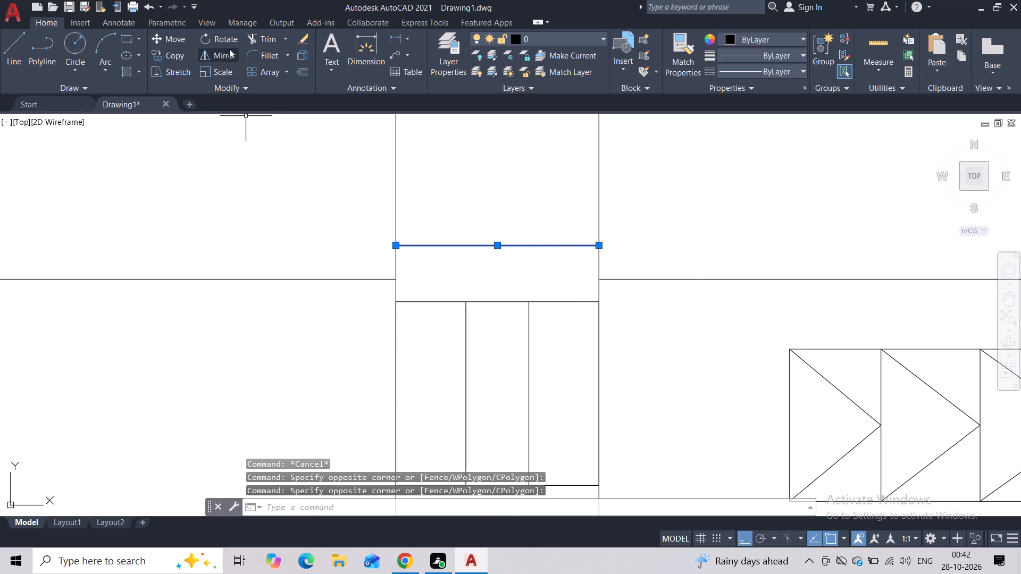
{"action": "left_click", "coordinate": [182, 40]}
{"action": "left_click", "coordinate": [401, 242]}
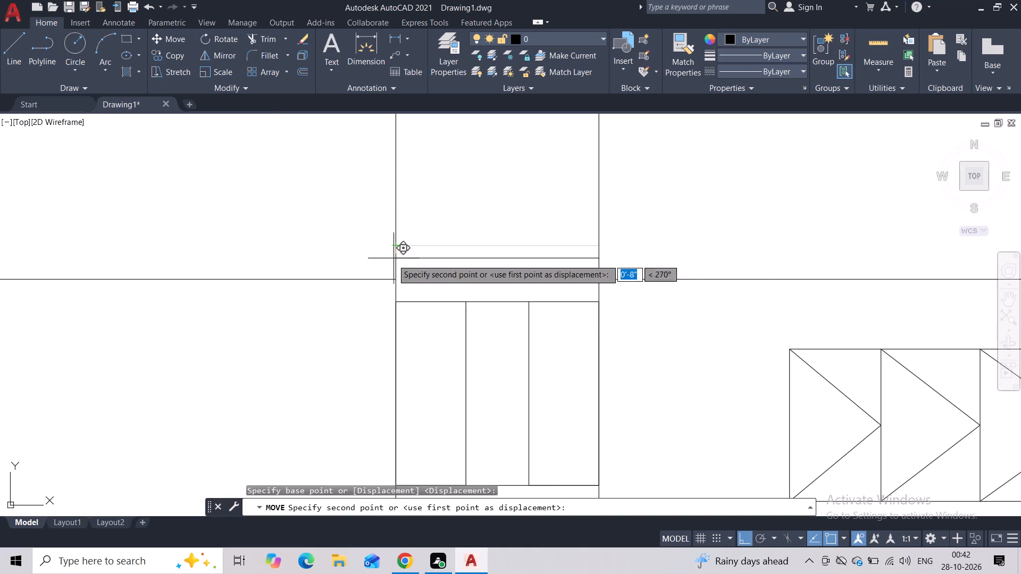
{"action": "left_click", "coordinate": [392, 277]}
{"action": "key", "text": "Escape"}
Close the tower above the roof with a horizontal line joining the tops of its two vertical lines.
{"action": "middle_click_drag", "start_coordinate": [421, 206], "coordinate": [400, 305]}
{"action": "scroll", "coordinate": [404, 292], "scroll_direction": "down", "scroll_amount": 2}
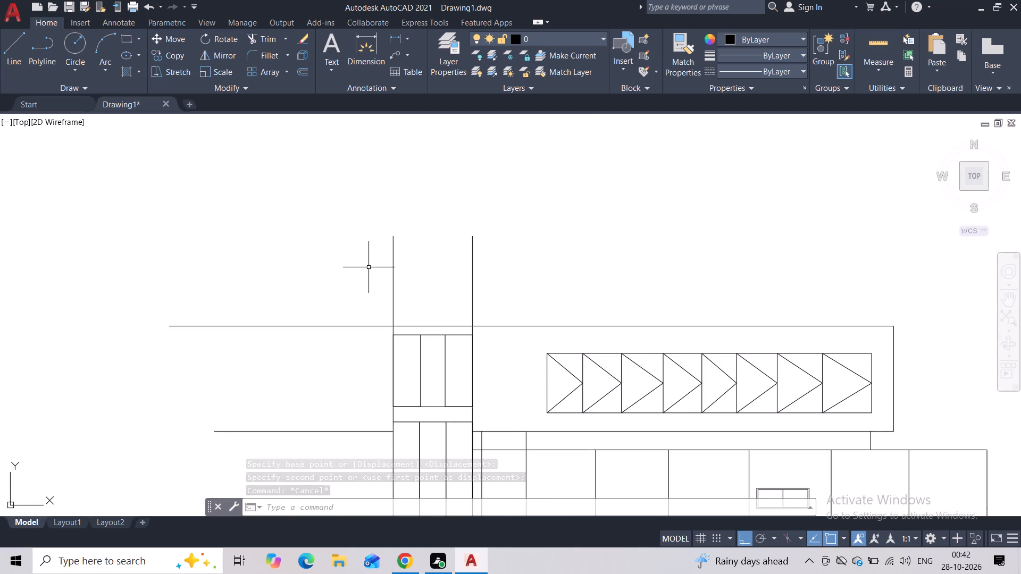
{"action": "left_click", "coordinate": [10, 56]}
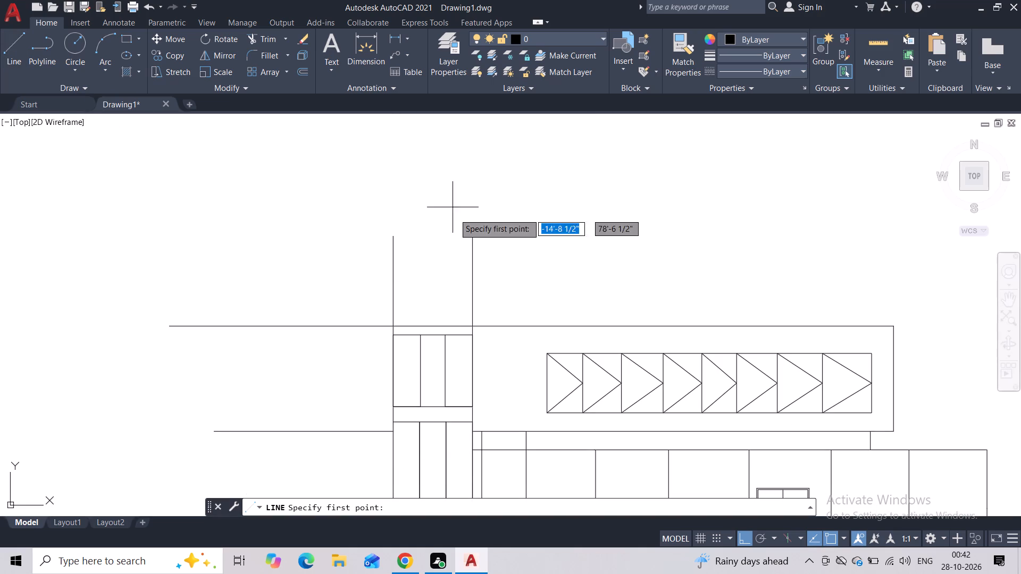
{"action": "left_click", "coordinate": [397, 237]}
{"action": "left_click", "coordinate": [468, 237]}
{"action": "key", "text": "Escape"}
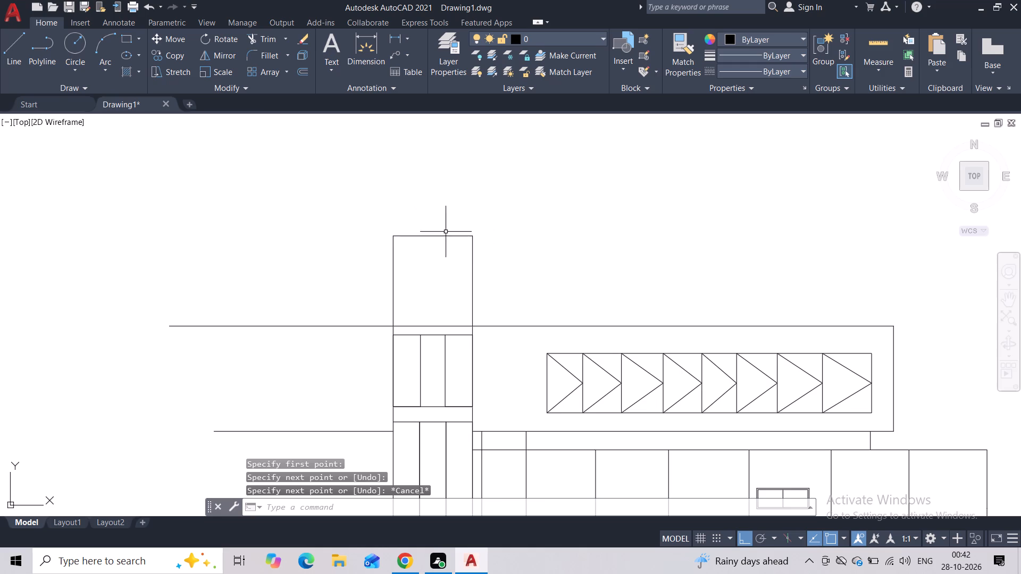
Copy the tower's top line about 1'-10" downward to form a top band.
{"action": "left_click", "coordinate": [443, 230]}
{"action": "left_click", "coordinate": [432, 256]}
{"action": "left_click", "coordinate": [154, 60]}
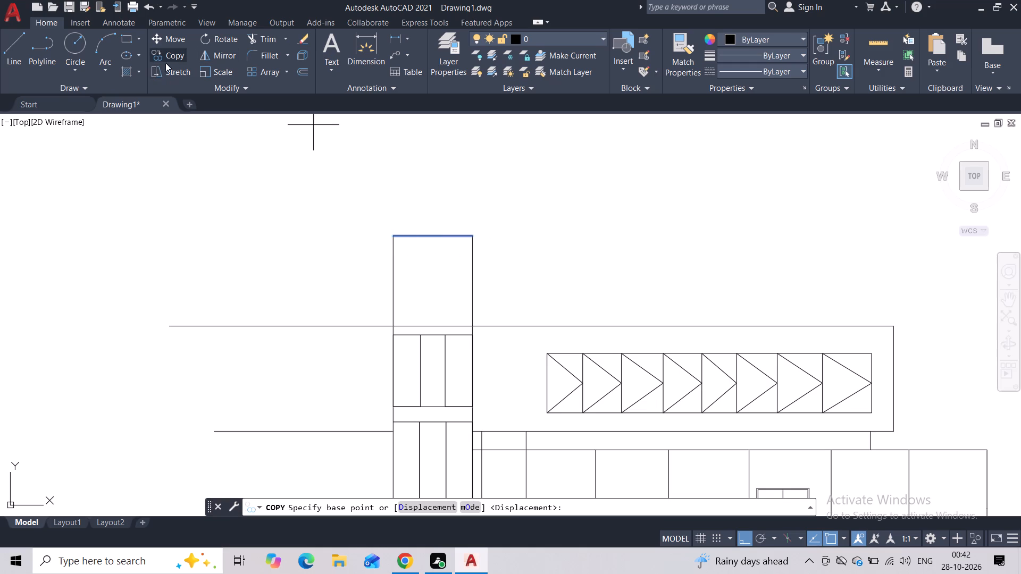
{"action": "scroll", "coordinate": [389, 240], "scroll_direction": "up", "scroll_amount": 1}
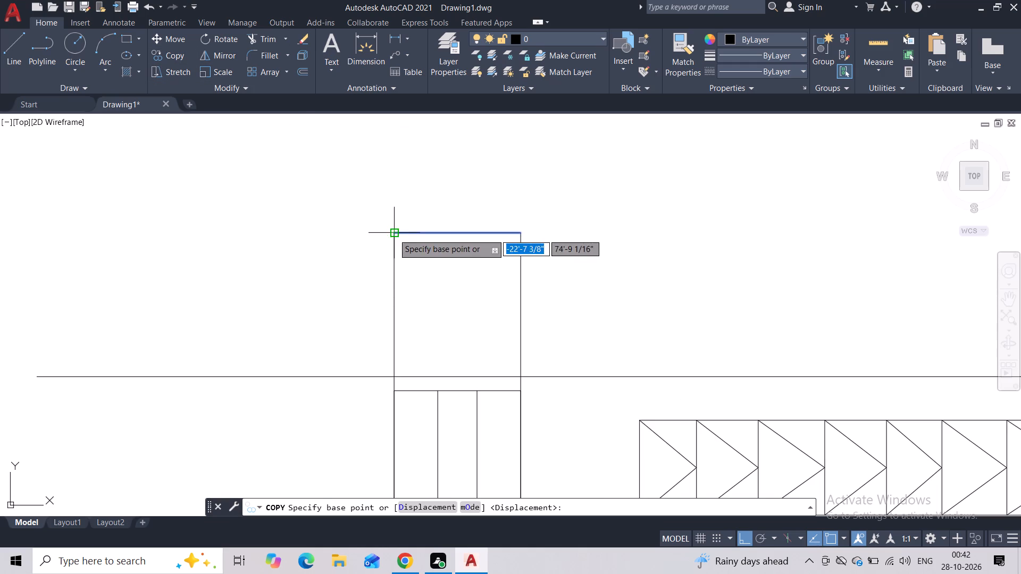
{"action": "left_click", "coordinate": [394, 234]}
{"action": "left_click", "coordinate": [392, 255]}
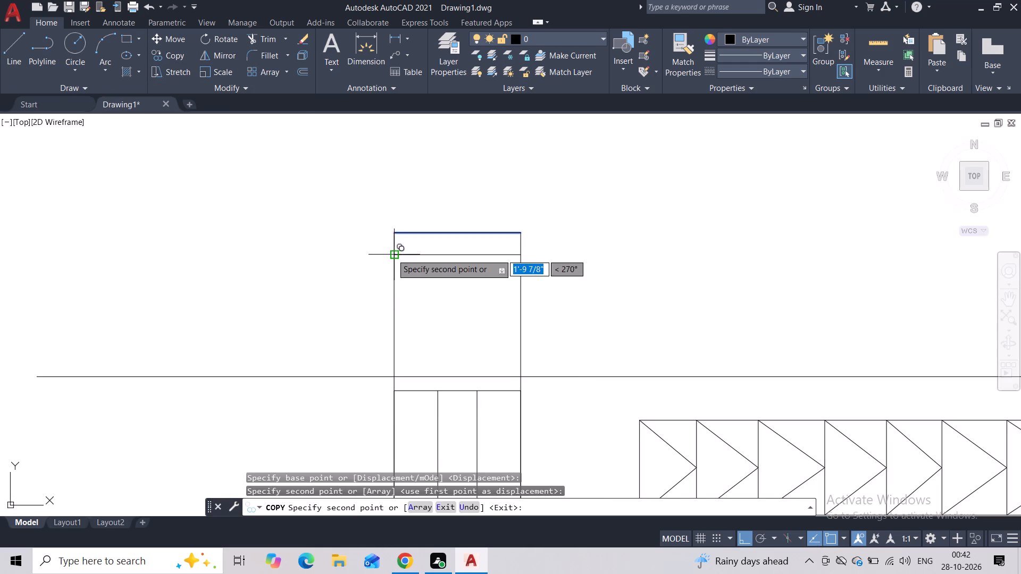
{"action": "key", "text": "Escape"}
Draw two vertical lines from roof level up to the tower's top band, aligned with the panel dividers below.
{"action": "left_click", "coordinate": [22, 52]}
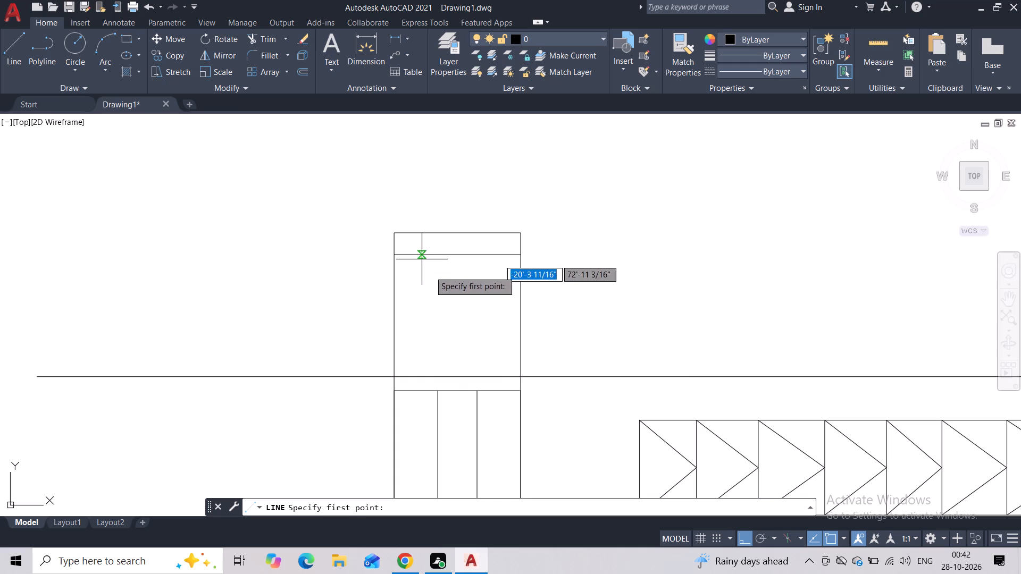
{"action": "left_click", "coordinate": [439, 378]}
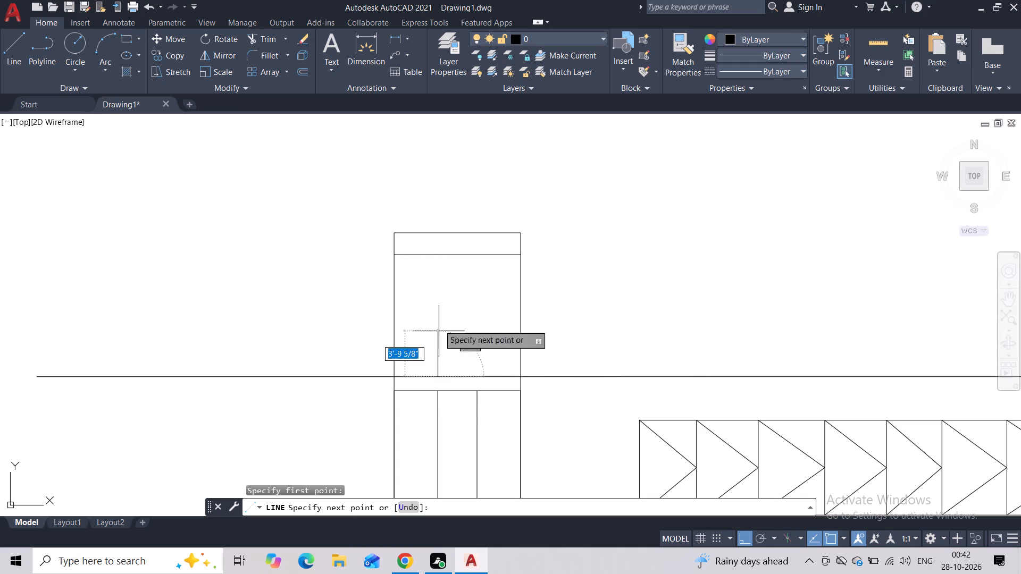
{"action": "left_click", "coordinate": [431, 257]}
{"action": "key", "text": "Escape"}
{"action": "key", "text": "space"}
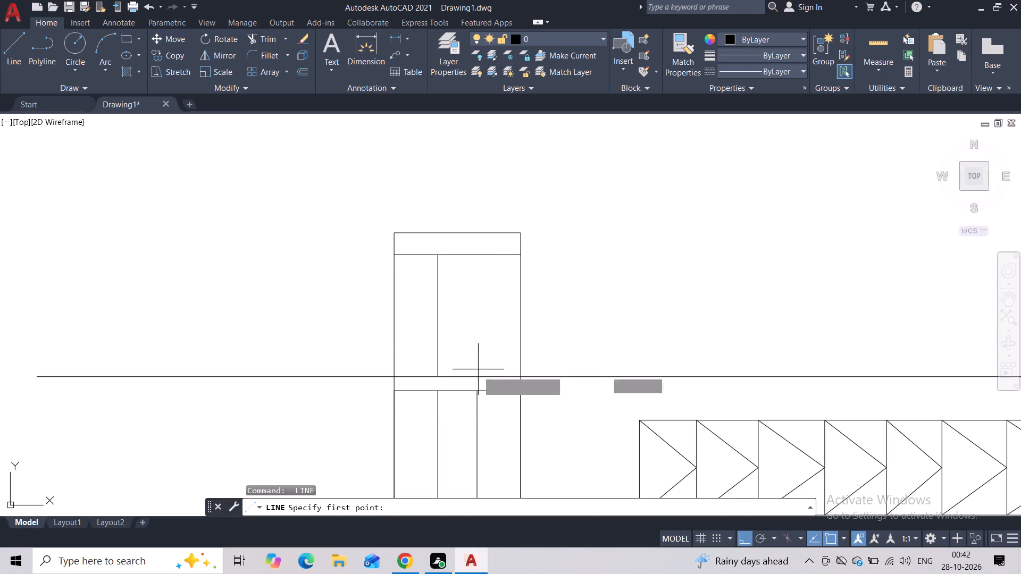
{"action": "left_click", "coordinate": [478, 378]}
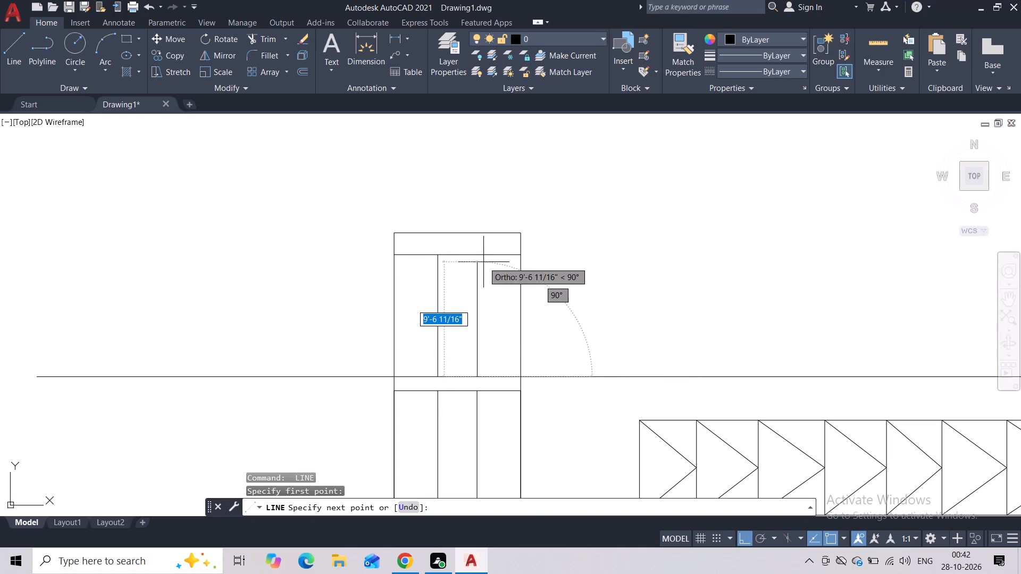
{"action": "left_click", "coordinate": [483, 259]}
{"action": "key", "text": "Escape"}
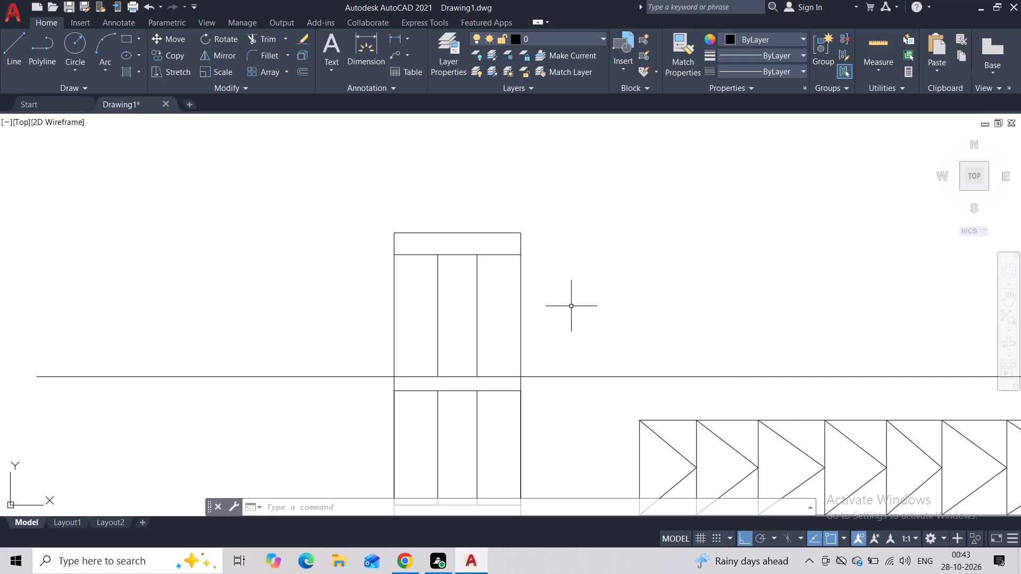
Extend the ground line further left of the tower with a short horizontal line from its left end.
{"action": "scroll", "coordinate": [569, 305], "scroll_direction": "down", "scroll_amount": 1}
{"action": "middle_click_drag", "start_coordinate": [569, 305], "coordinate": [594, 245]}
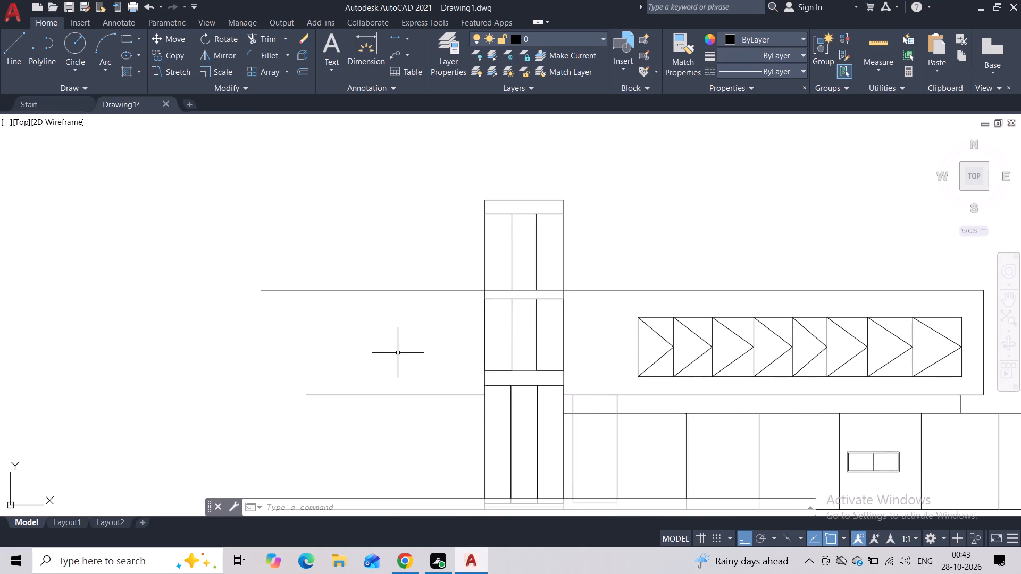
{"action": "left_click", "coordinate": [7, 63]}
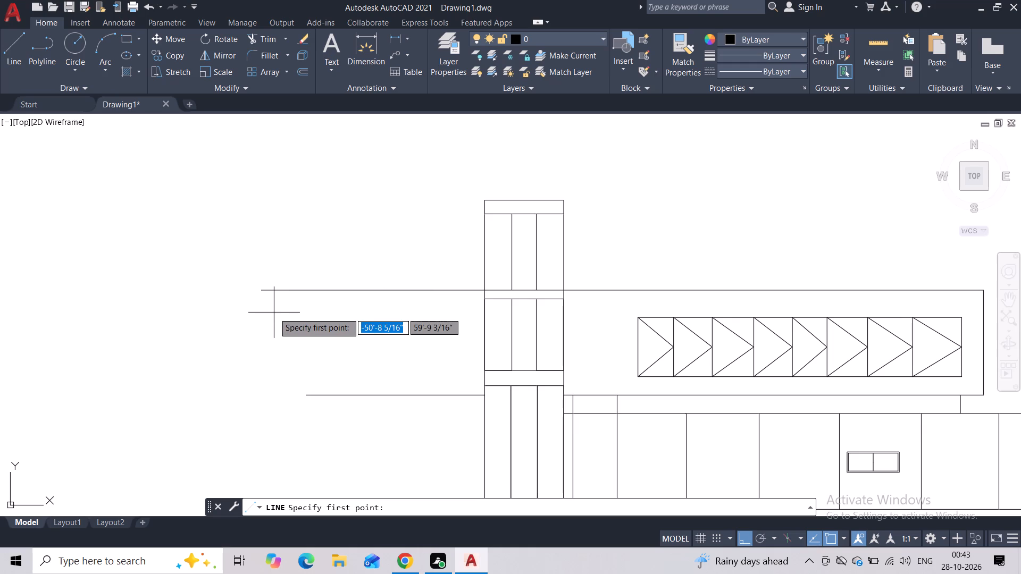
{"action": "middle_click_drag", "start_coordinate": [275, 315], "coordinate": [334, 160]}
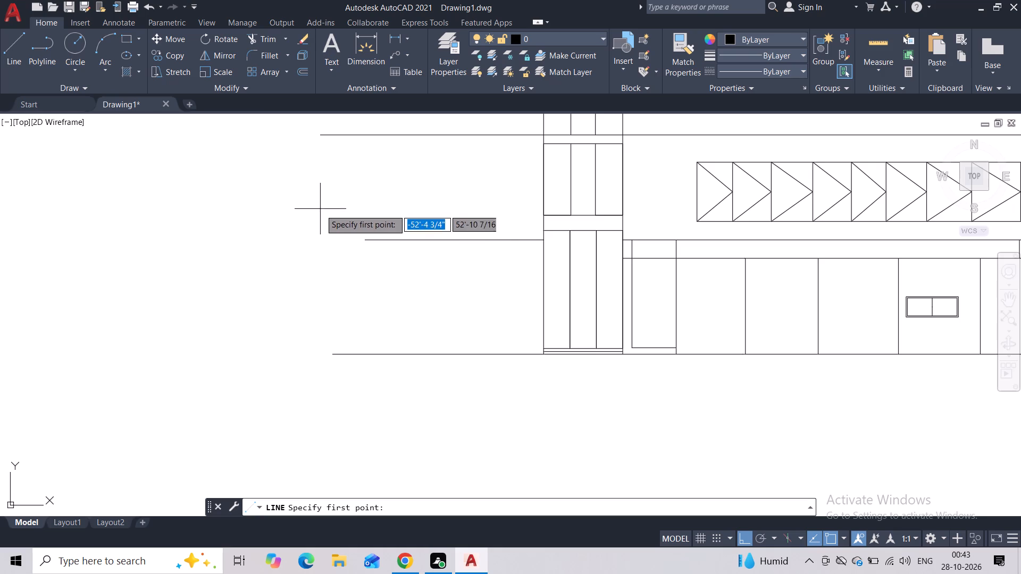
{"action": "scroll", "coordinate": [321, 244], "scroll_direction": "down", "scroll_amount": 1}
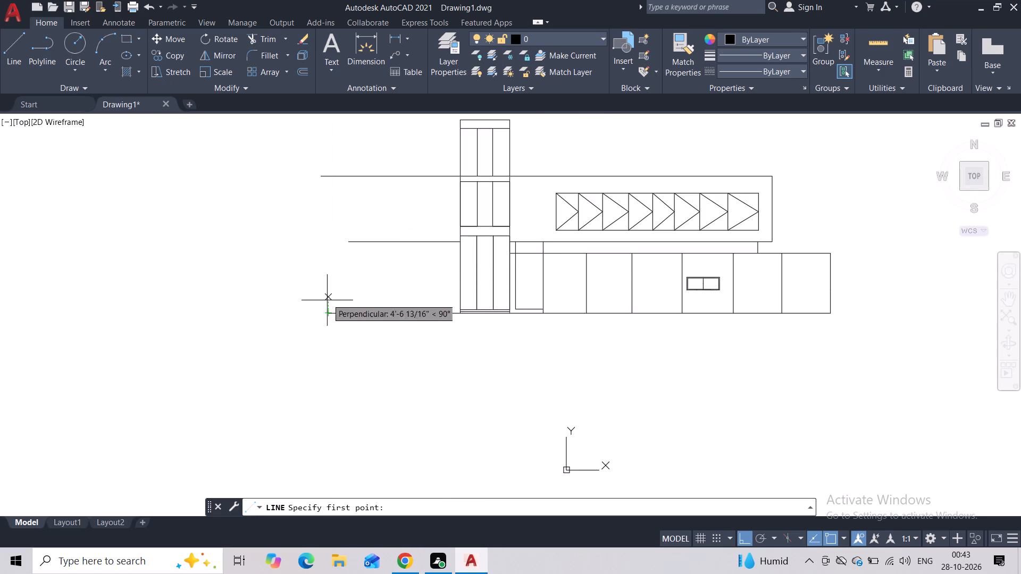
{"action": "left_click", "coordinate": [330, 313]}
{"action": "left_click", "coordinate": [283, 313]}
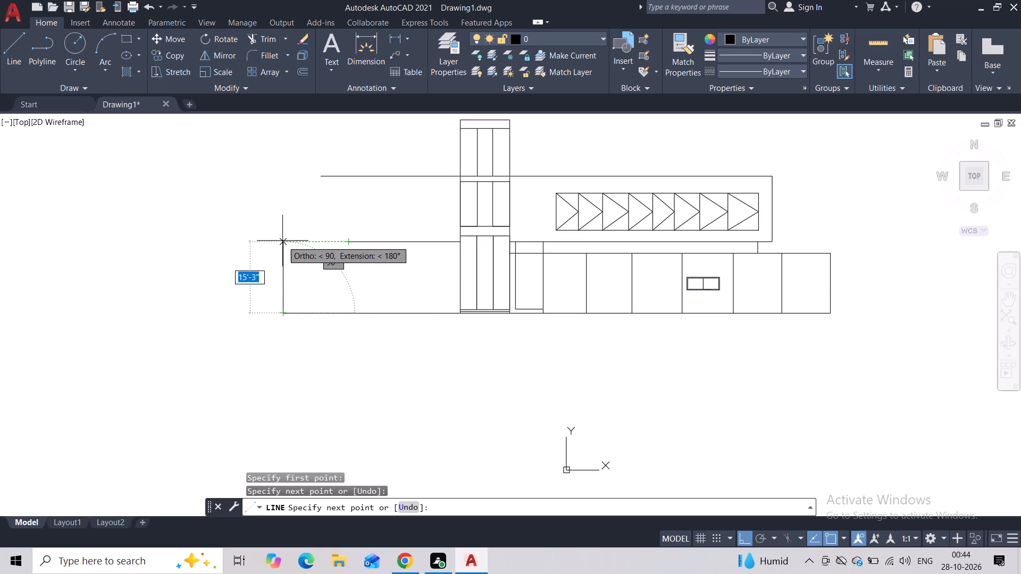
{"action": "key", "text": "Escape"}
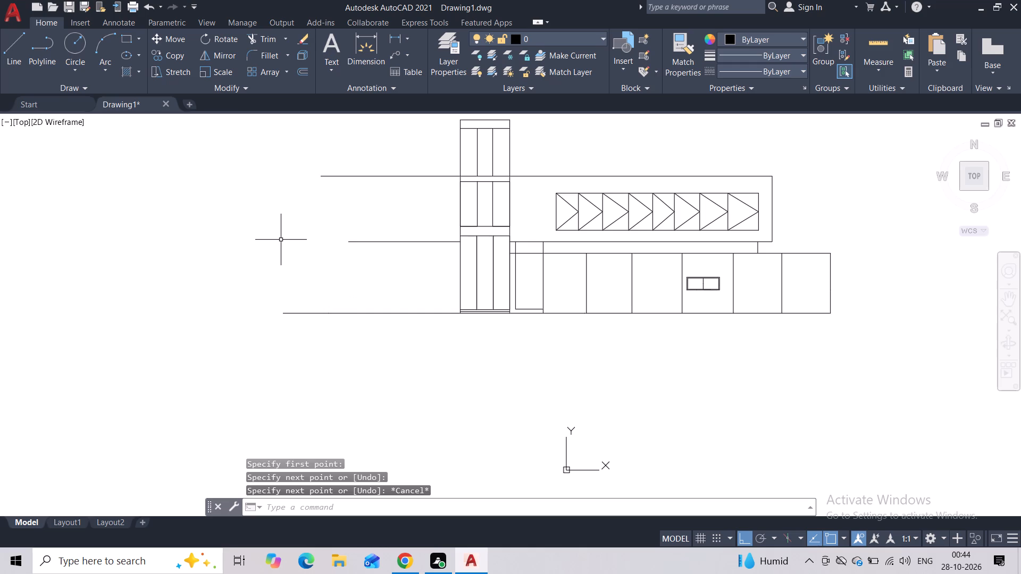
Draw a vertical line 15'-3" up from the extended ground line and join its top horizontally to the lower roof line's left end.
{"action": "key", "text": "space"}
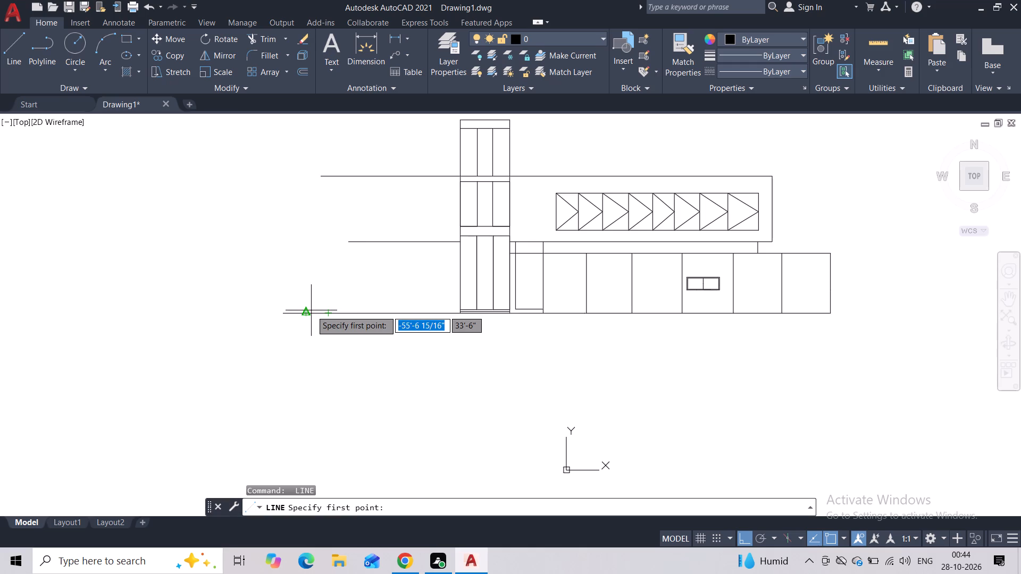
{"action": "left_click", "coordinate": [311, 310]}
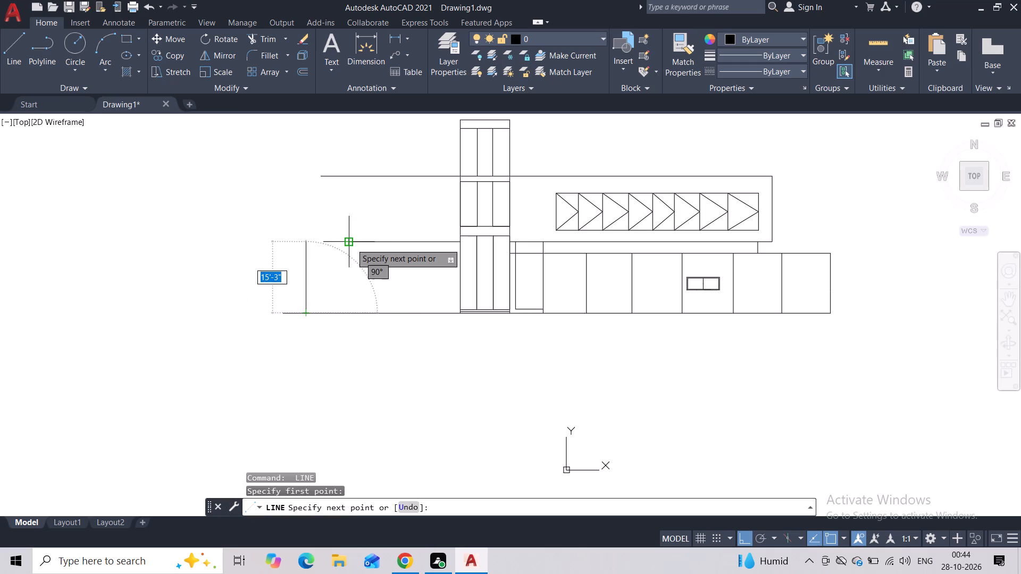
{"action": "left_click", "coordinate": [313, 242]}
{"action": "left_click", "coordinate": [359, 247]}
{"action": "key", "text": "Escape"}
{"action": "middle_click_drag", "start_coordinate": [307, 268], "coordinate": [406, 264]}
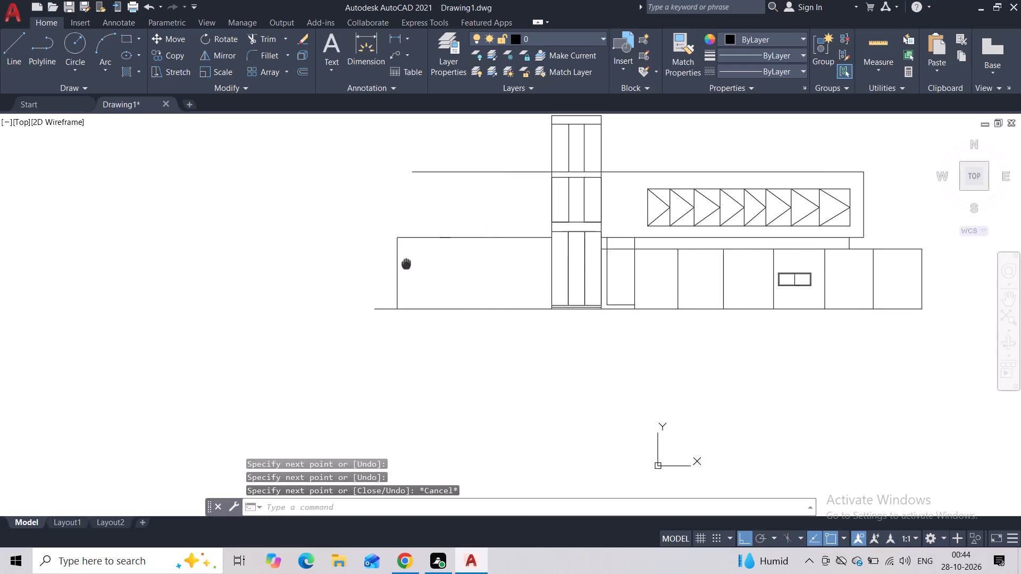
{"action": "middle_click_drag", "start_coordinate": [406, 264], "coordinate": [407, 264]}
Outline the outer left wing: extend the ground about 9'-10" left, rise above the lower roof, run about 40'-4" right, and turn up short of the main roof.
{"action": "key", "text": "space"}
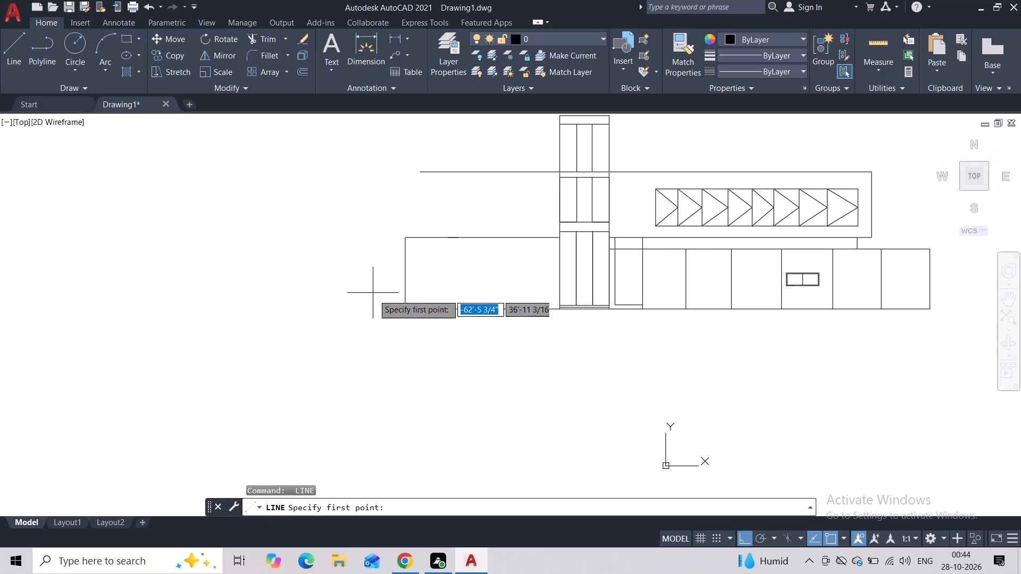
{"action": "left_click", "coordinate": [380, 308]}
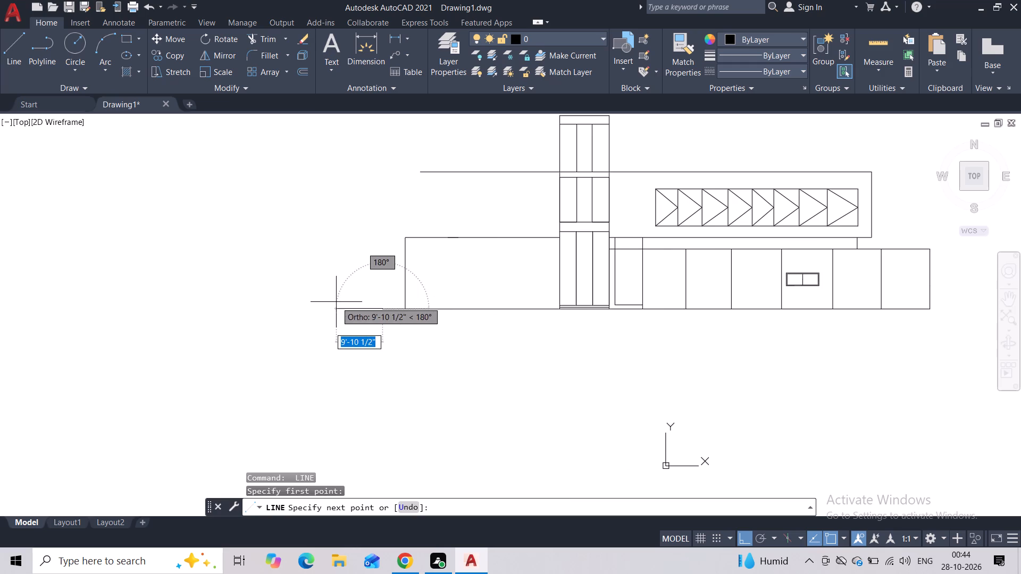
{"action": "left_click", "coordinate": [336, 302]}
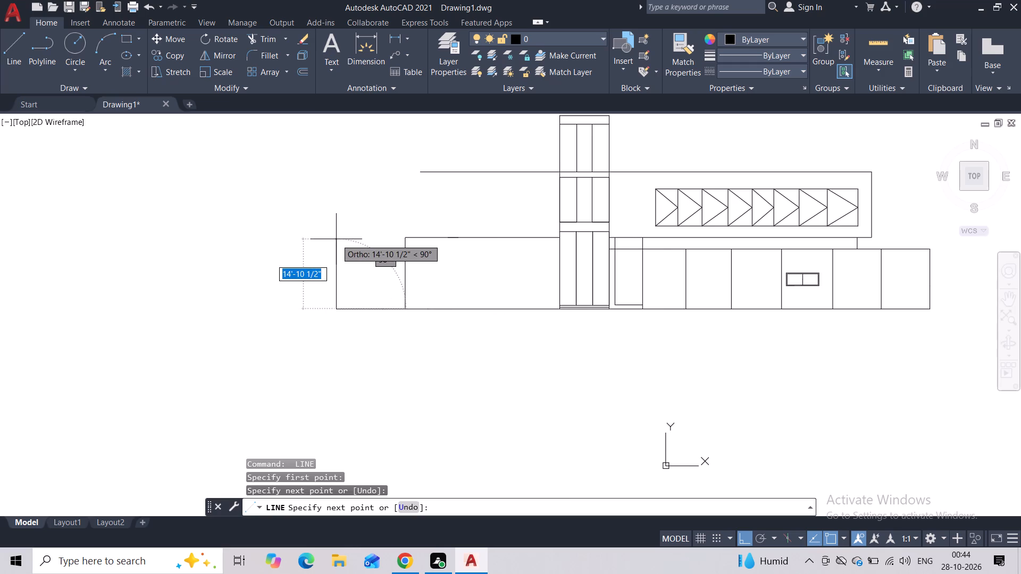
{"action": "left_click", "coordinate": [335, 220]}
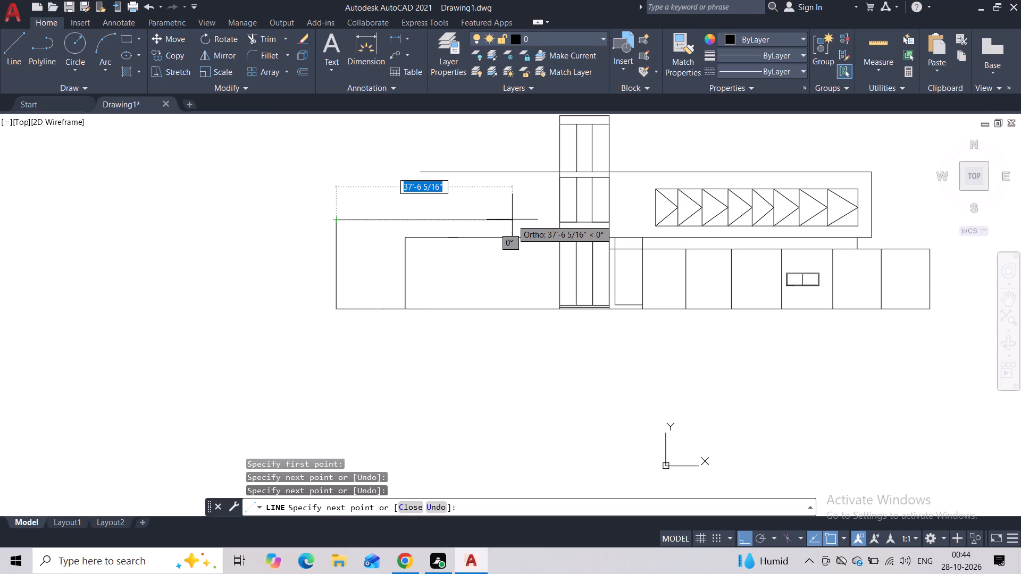
{"action": "left_click", "coordinate": [513, 220]}
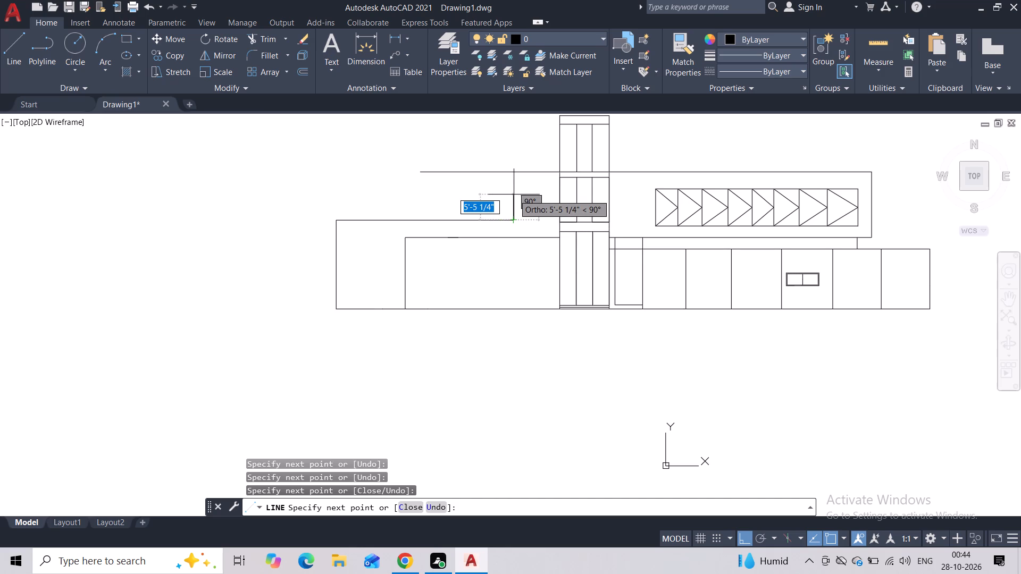
{"action": "left_click", "coordinate": [525, 221]}
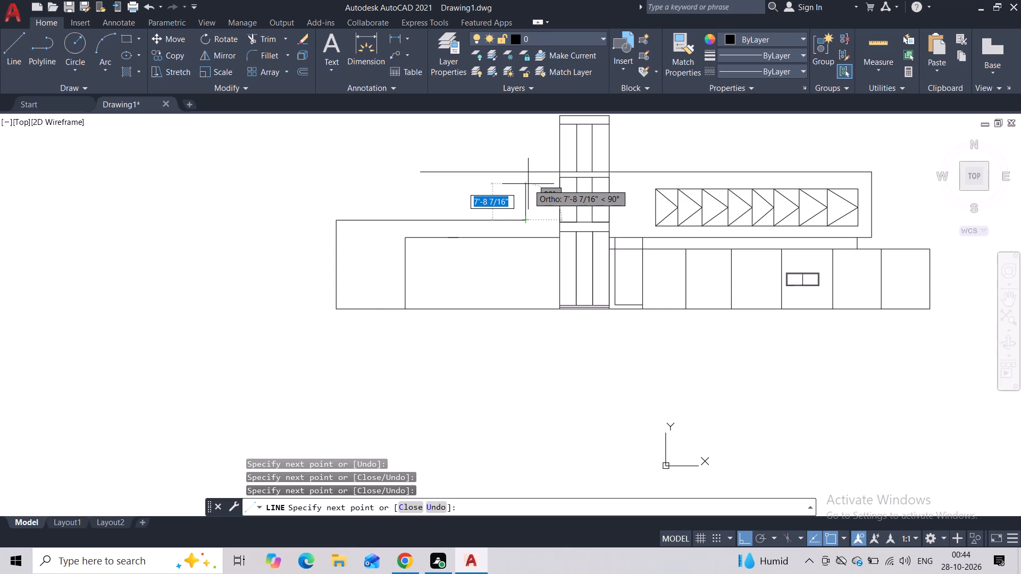
{"action": "left_click", "coordinate": [528, 187]}
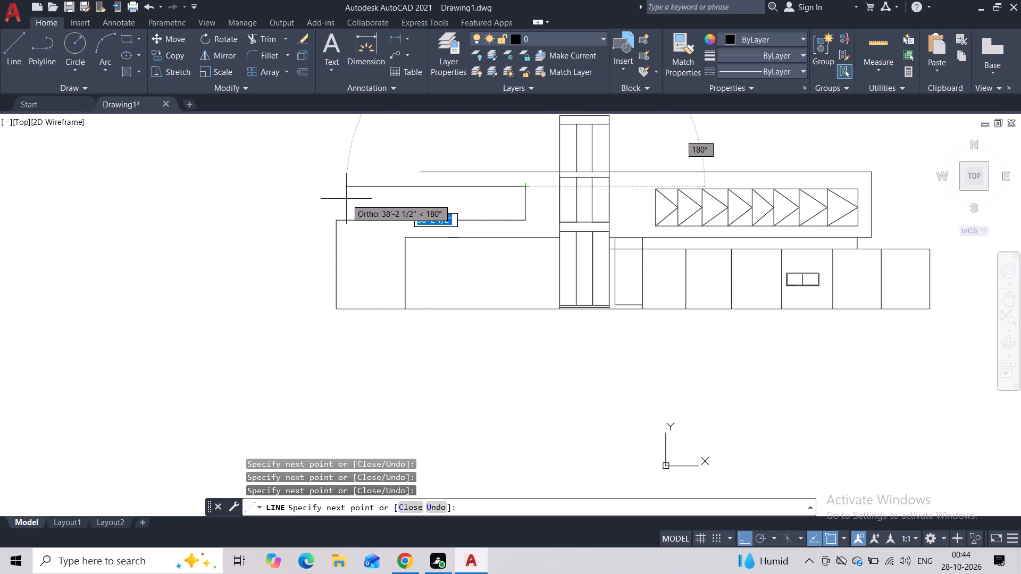
{"action": "key", "text": "Escape"}
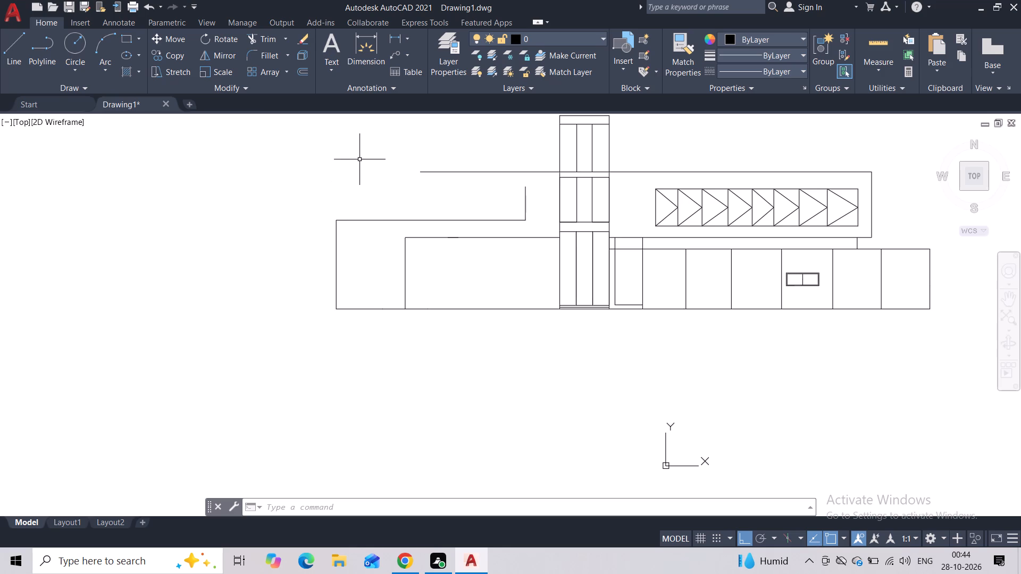
Draw the left roof band: a line about 40'-4" left from the short vertical, about 4'-1" up, and across to the main roof line's left end.
{"action": "middle_click_drag", "start_coordinate": [405, 181], "coordinate": [411, 210]}
{"action": "scroll", "coordinate": [512, 222], "scroll_direction": "up", "scroll_amount": 2}
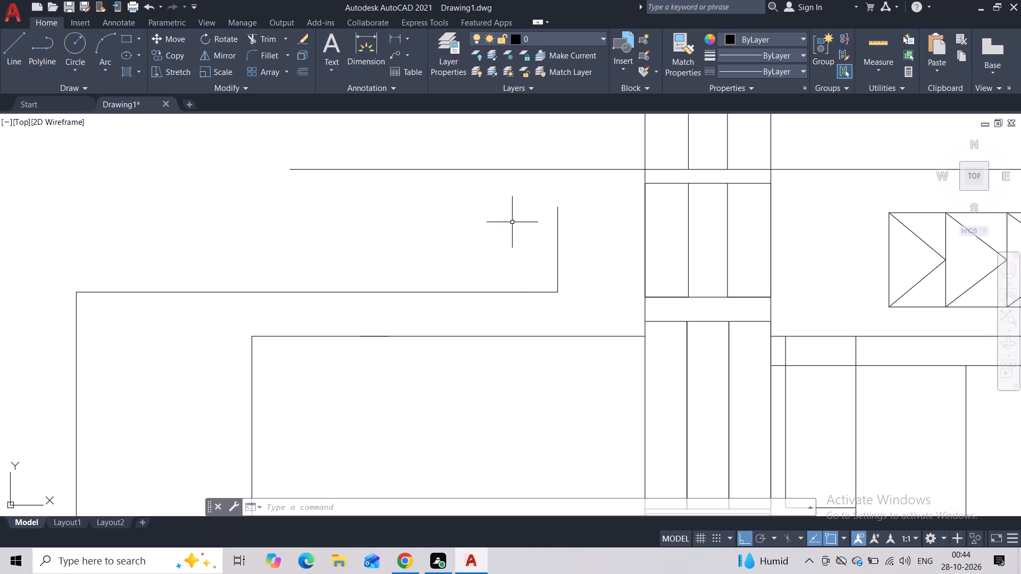
{"action": "left_click", "coordinate": [13, 44]}
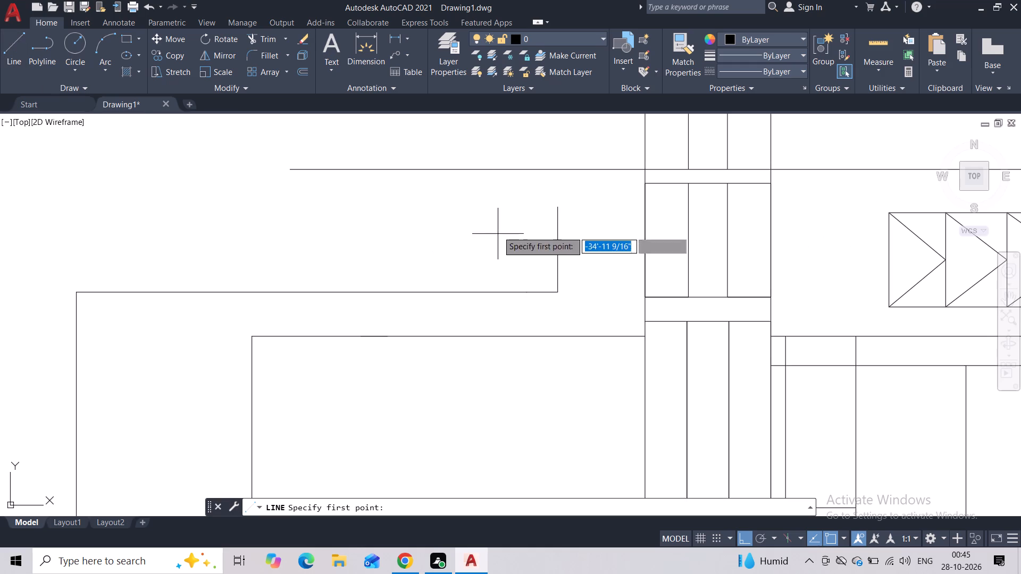
{"action": "left_click", "coordinate": [557, 218]}
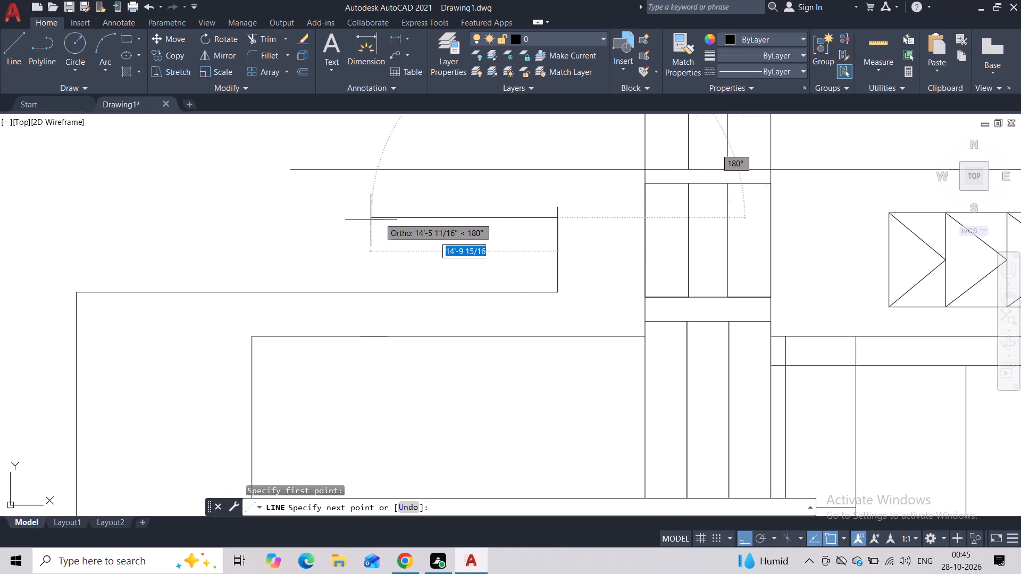
{"action": "left_click", "coordinate": [79, 218]}
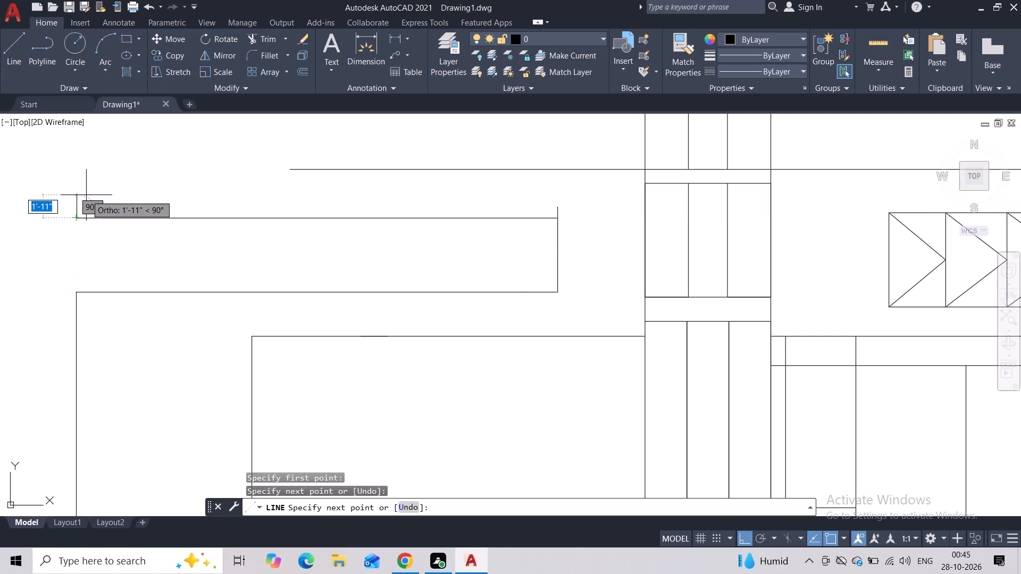
{"action": "left_click", "coordinate": [77, 170]}
{"action": "left_click", "coordinate": [292, 171]}
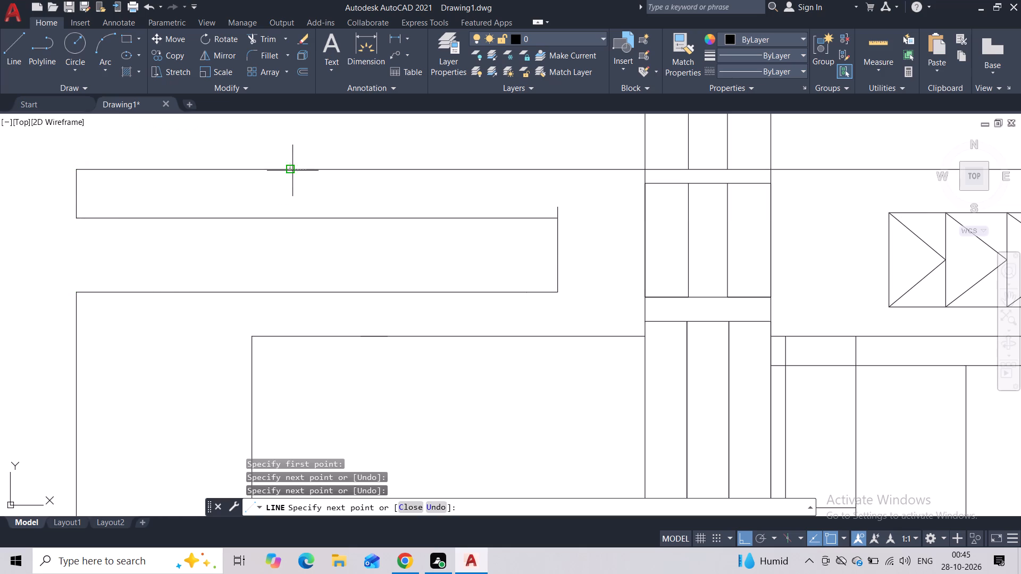
{"action": "key", "text": "Escape"}
Trim the stub of the short vertical line that projects above the underside of the left roof band.
{"action": "middle_click", "coordinate": [266, 149]}
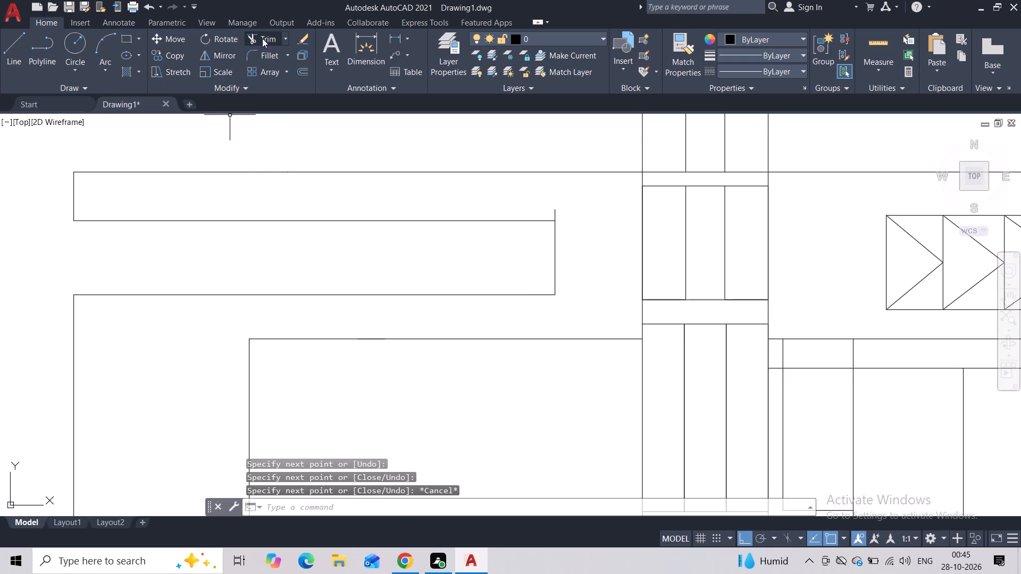
{"action": "left_click", "coordinate": [262, 38]}
{"action": "scroll", "coordinate": [547, 209], "scroll_direction": "up", "scroll_amount": 2}
{"action": "left_click_drag", "start_coordinate": [595, 225], "coordinate": [522, 216]}
{"action": "scroll", "coordinate": [517, 214], "scroll_direction": "down", "scroll_amount": 5}
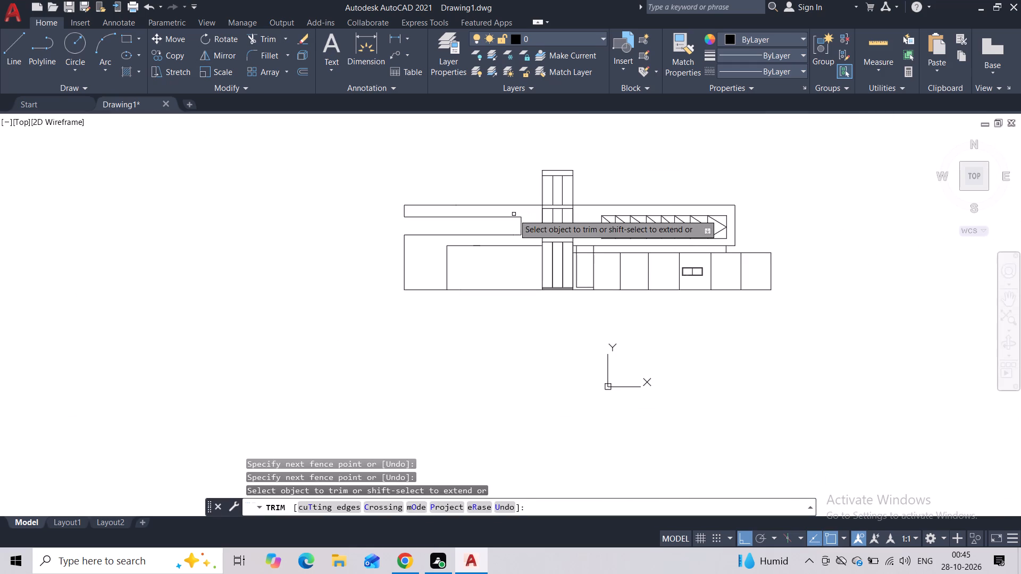
{"action": "key", "text": "Escape"}
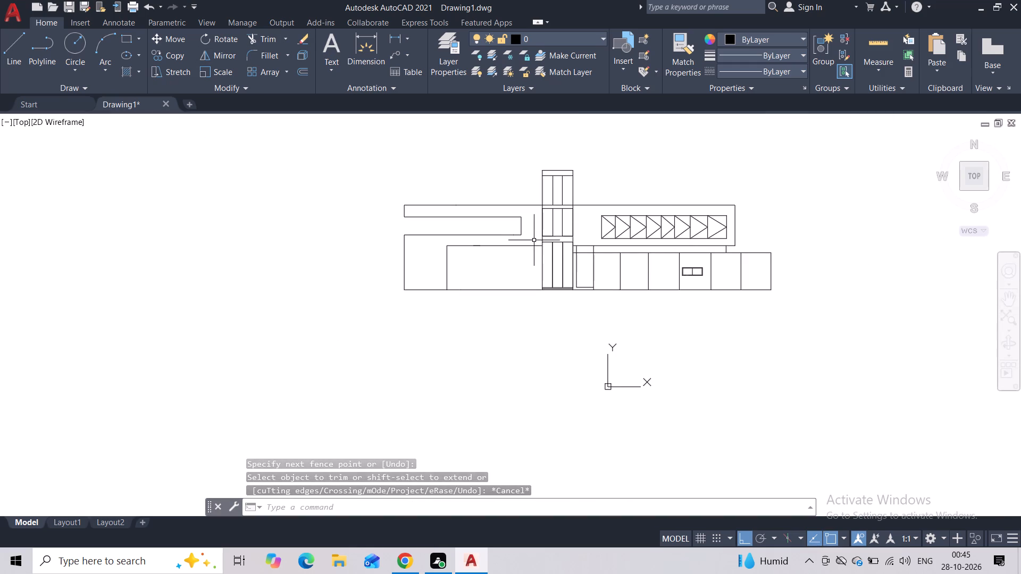
Draw a block above the left roof: a vertical line from roof level to tower-top height, joined horizontally to the tower's top-left corner.
{"action": "scroll", "coordinate": [506, 216], "scroll_direction": "up", "scroll_amount": 1}
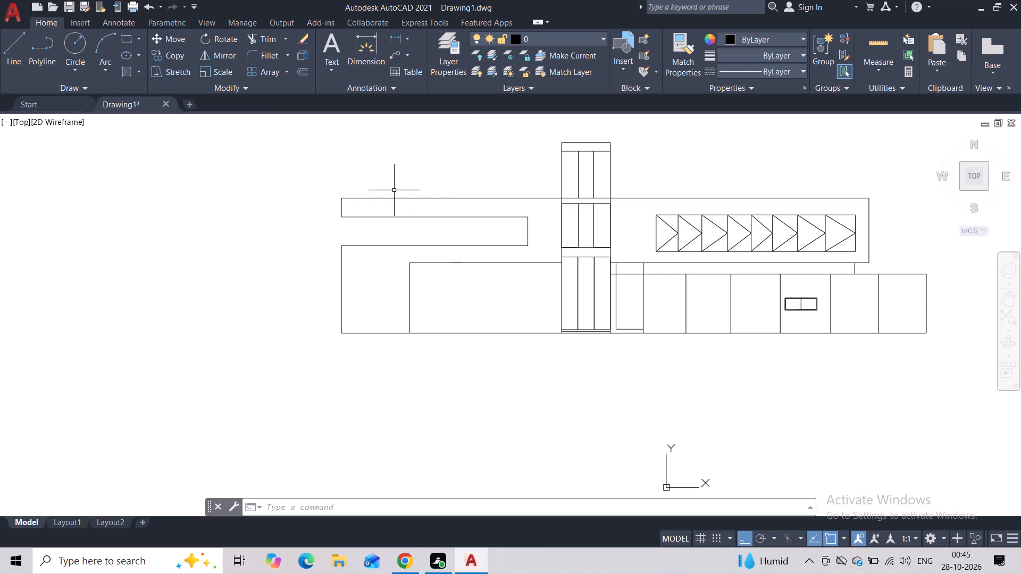
{"action": "middle_click_drag", "start_coordinate": [341, 200], "coordinate": [248, 238]}
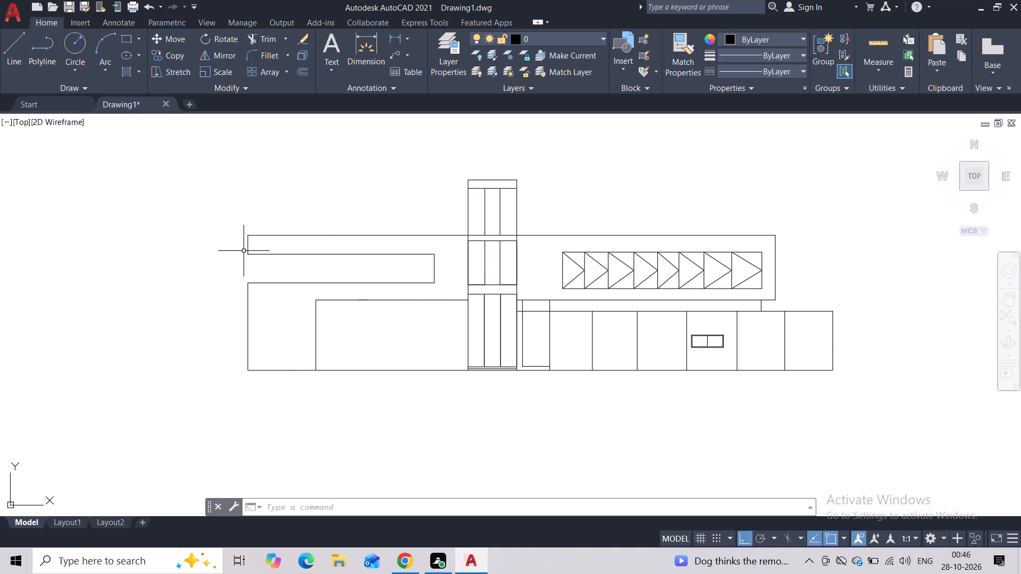
{"action": "middle_click_drag", "start_coordinate": [262, 214], "coordinate": [166, 266]}
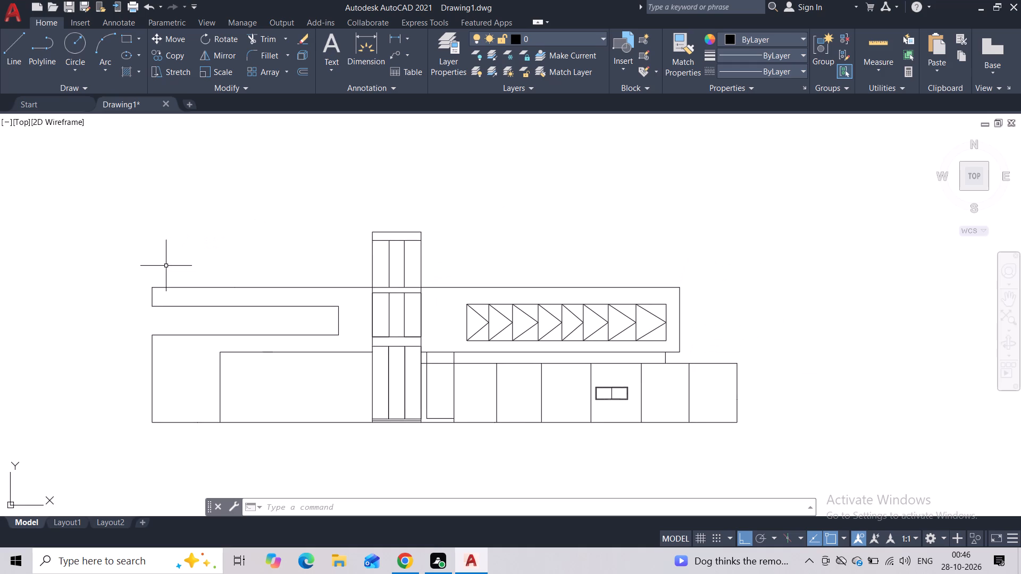
{"action": "left_click", "coordinate": [21, 64]}
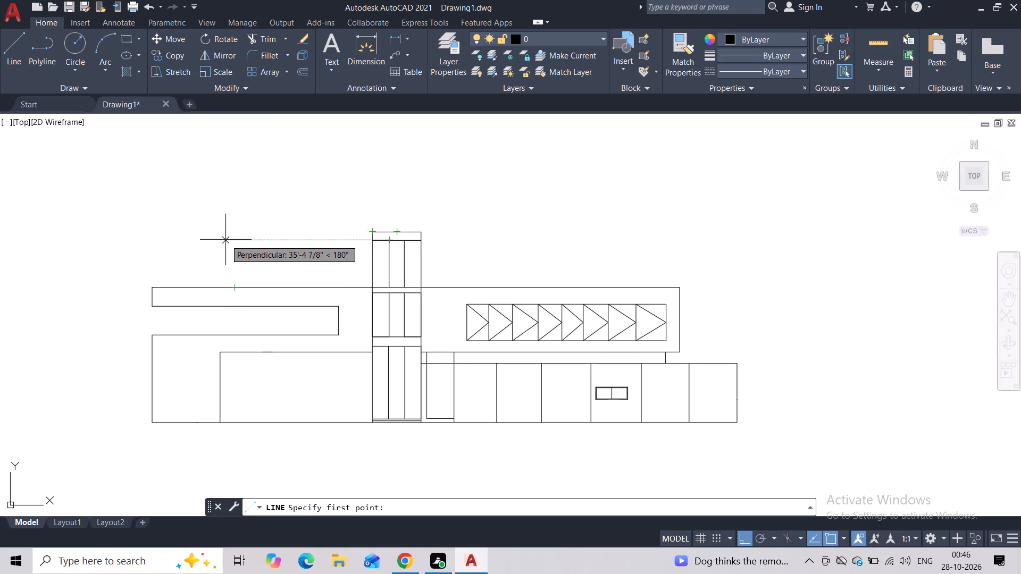
{"action": "left_click", "coordinate": [232, 287]}
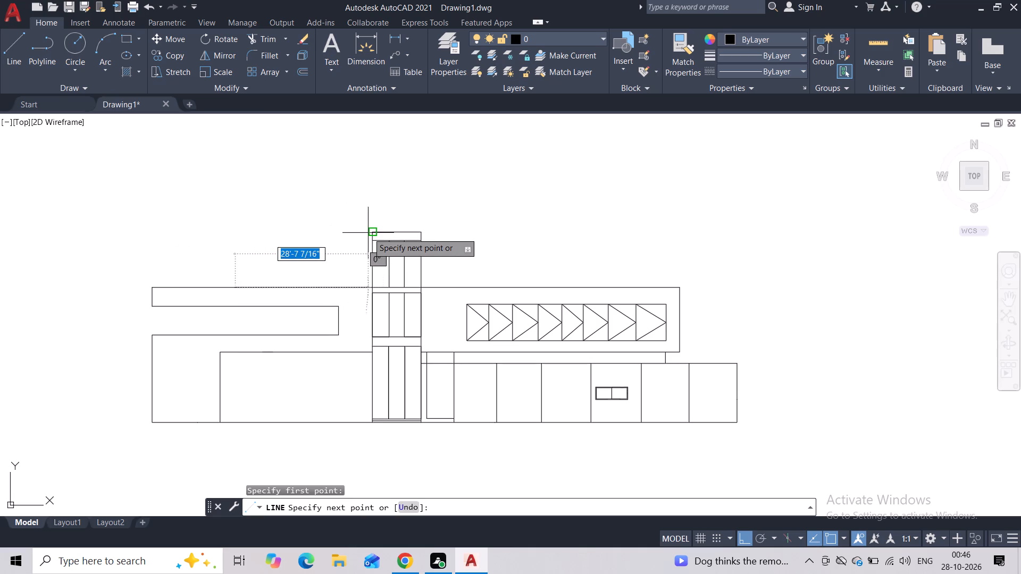
{"action": "left_click", "coordinate": [232, 233]}
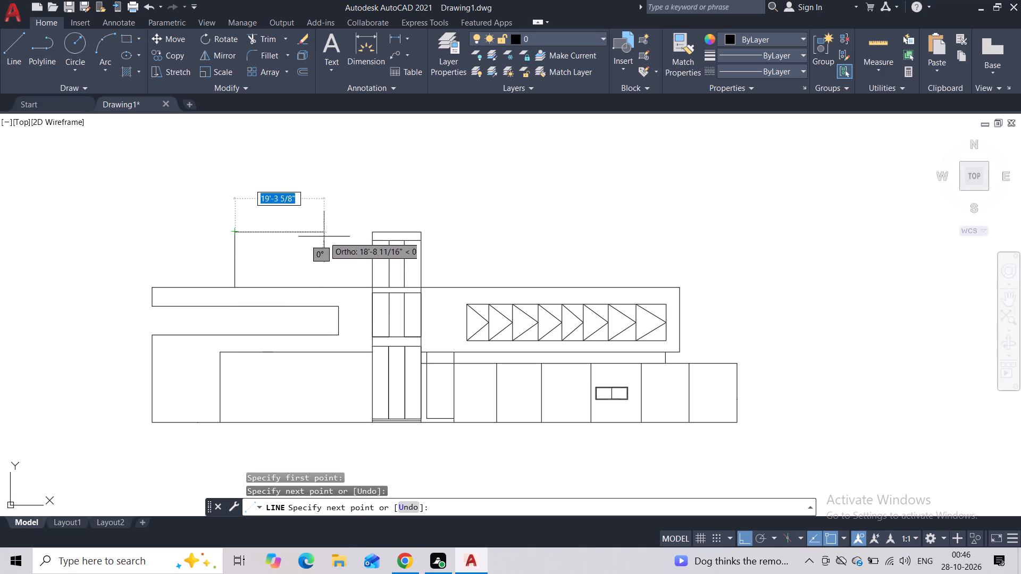
{"action": "left_click", "coordinate": [375, 234]}
{"action": "key", "text": "Escape"}
Draw a short horizontal overhang line leftward from the rooftop block's top-left corner.
{"action": "scroll", "coordinate": [330, 218], "scroll_direction": "up", "scroll_amount": 1}
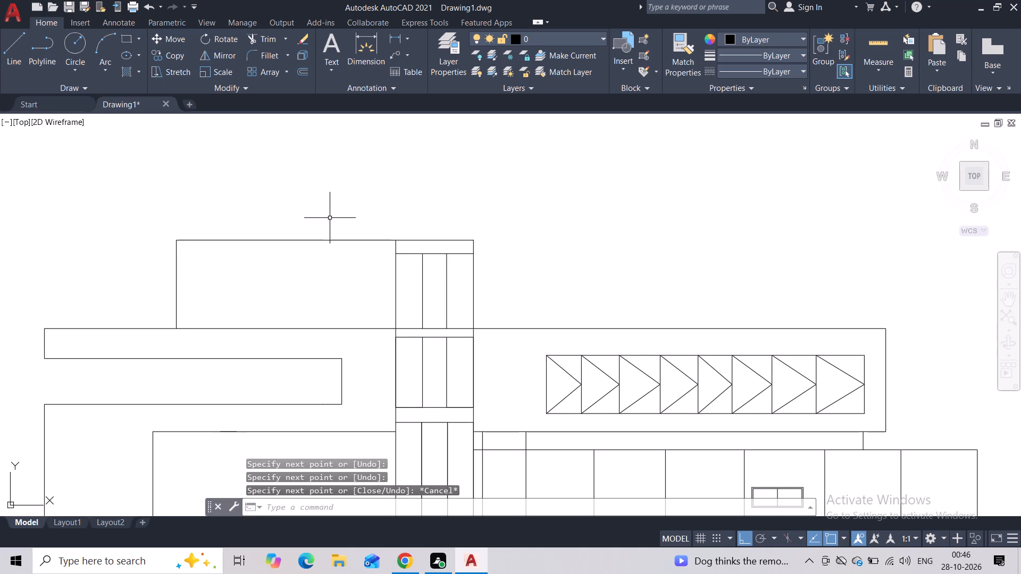
{"action": "middle_click_drag", "start_coordinate": [330, 218], "coordinate": [337, 215]}
{"action": "scroll", "coordinate": [299, 223], "scroll_direction": "up", "scroll_amount": 1}
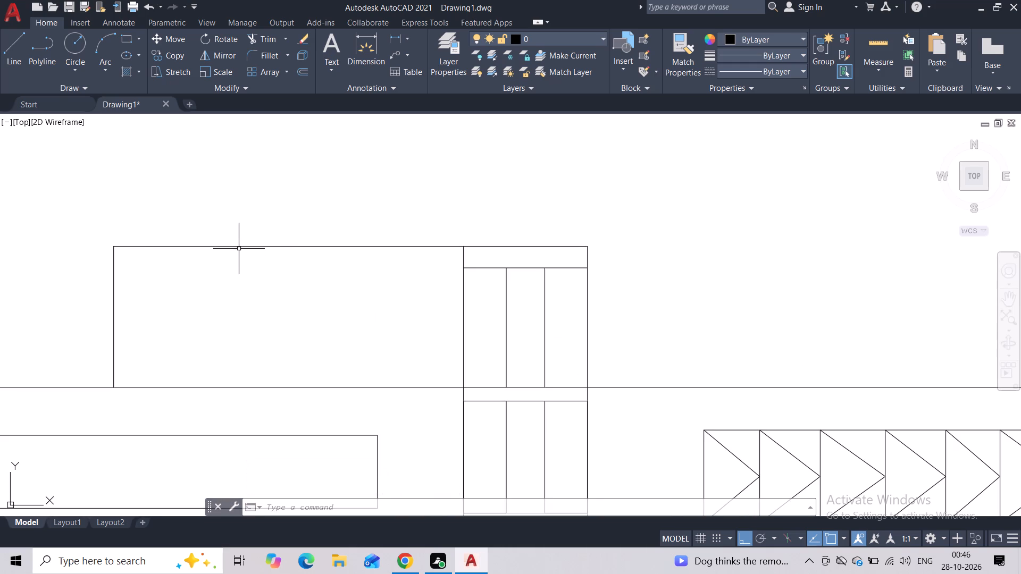
{"action": "left_click", "coordinate": [25, 68]}
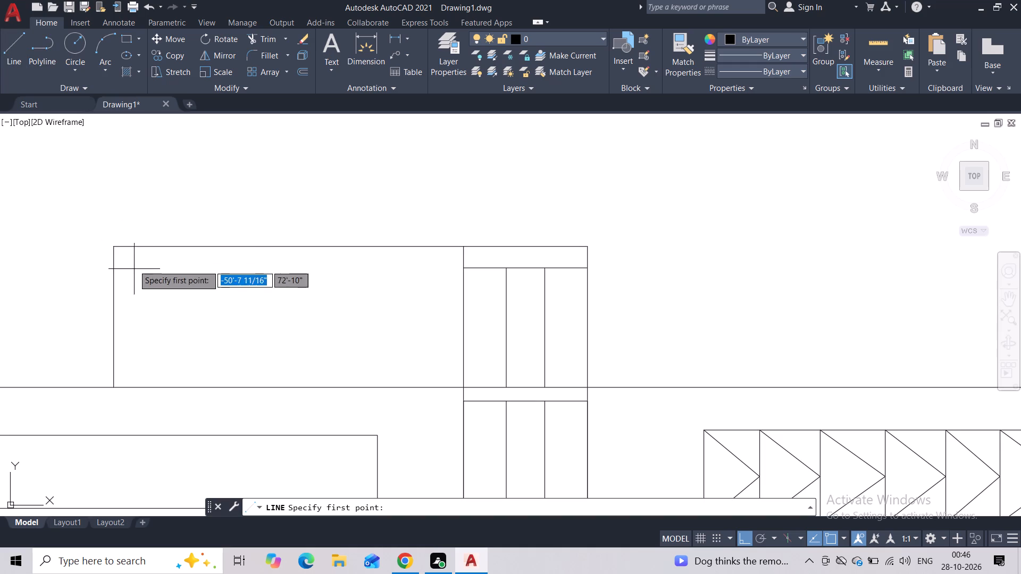
{"action": "left_click", "coordinate": [119, 247]}
{"action": "left_click", "coordinate": [100, 248]}
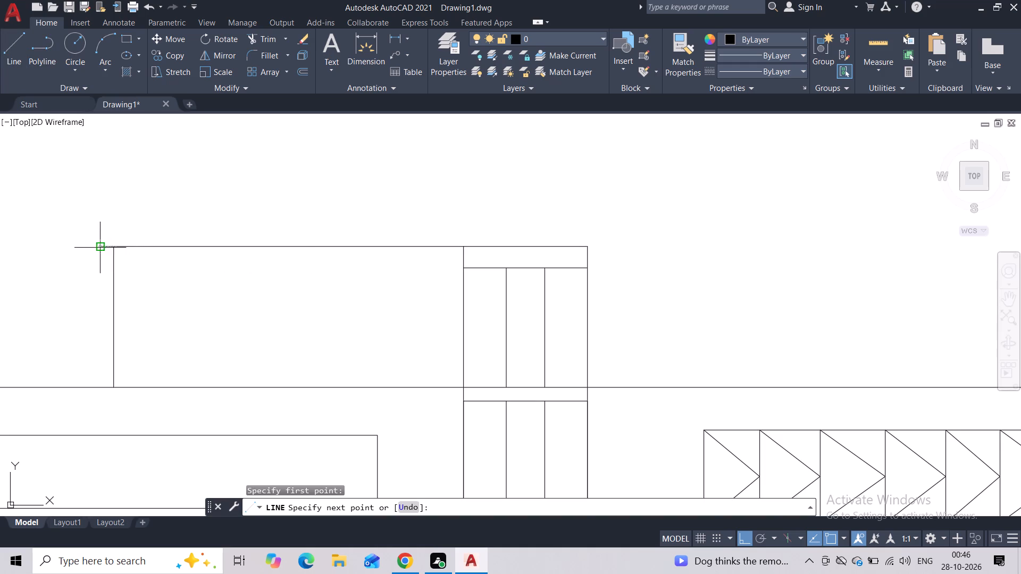
{"action": "key", "text": "Escape"}
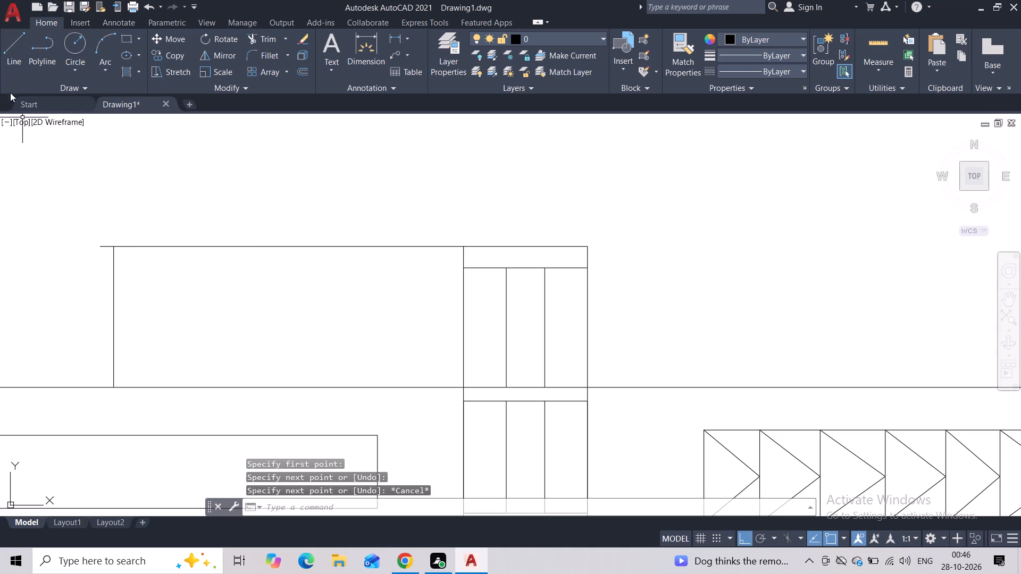
From the rooftop block's top-left corner, draw a line about 2'-2" up and about 84'-2" right, passing above the tower.
{"action": "left_click", "coordinate": [10, 63]}
{"action": "left_click", "coordinate": [114, 243]}
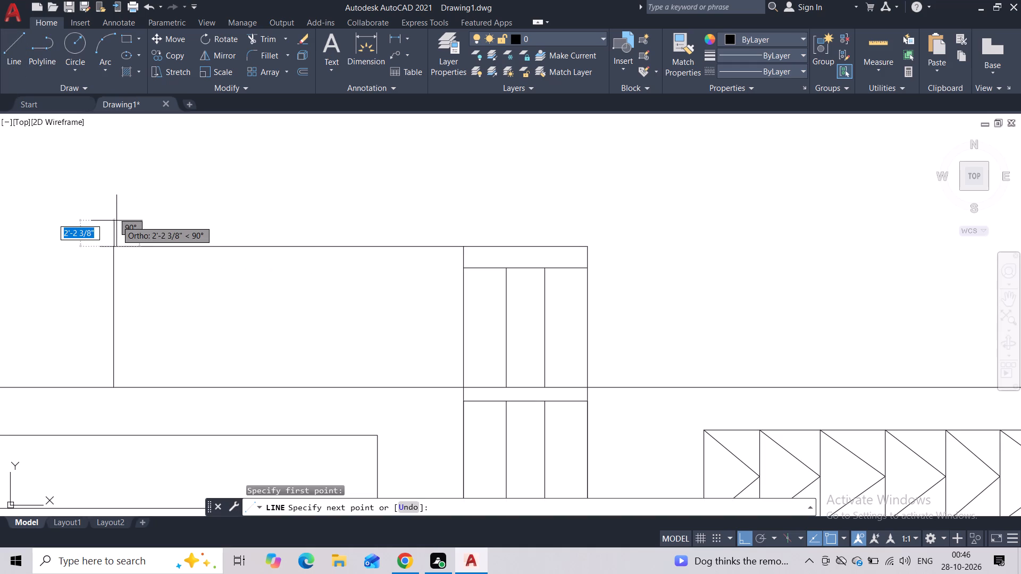
{"action": "left_click", "coordinate": [116, 221]}
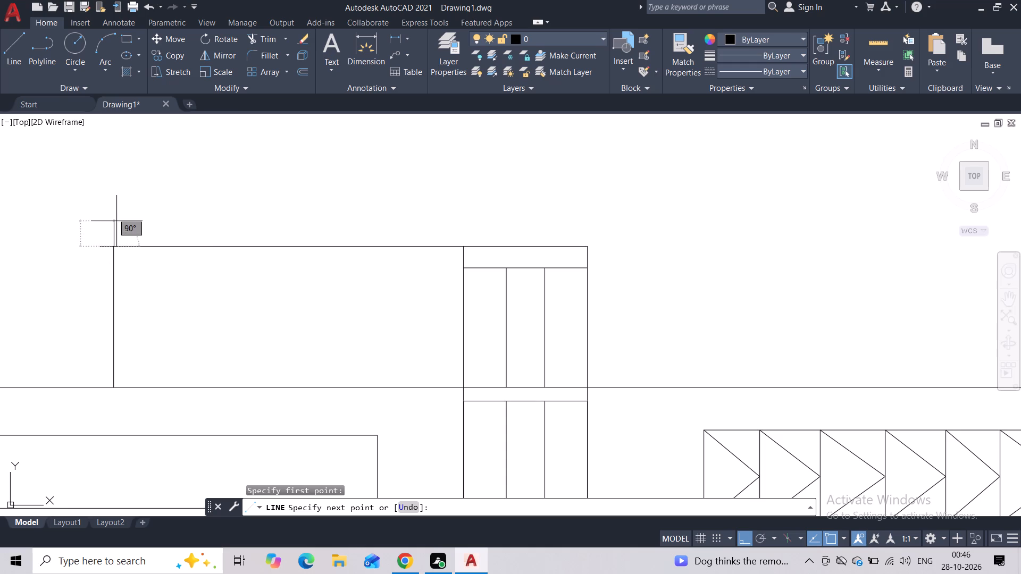
{"action": "middle_click_drag", "start_coordinate": [655, 237], "coordinate": [653, 239]}
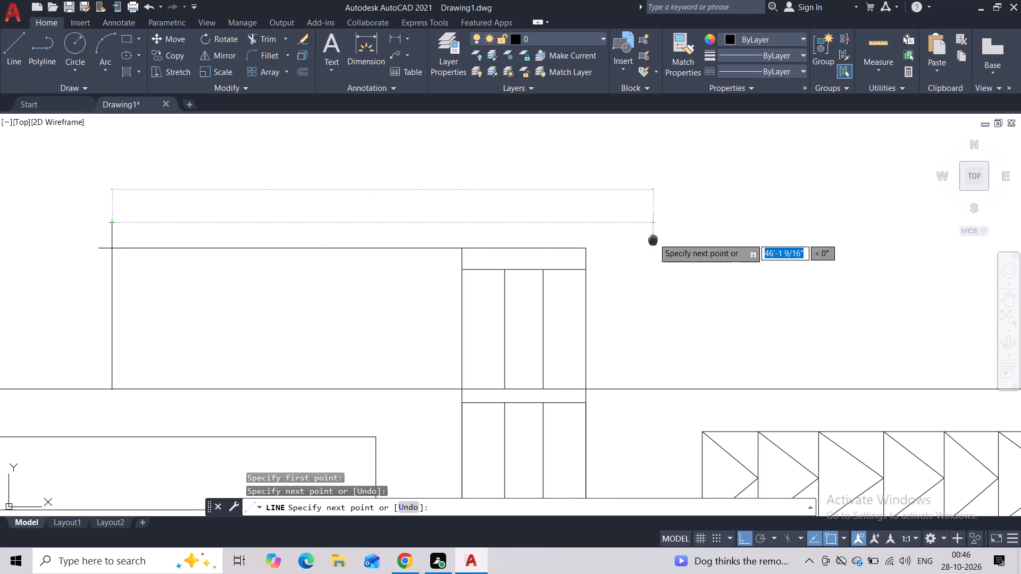
{"action": "middle_click_drag", "start_coordinate": [653, 239], "coordinate": [495, 247]}
{"action": "scroll", "coordinate": [493, 247], "scroll_direction": "down", "scroll_amount": 1}
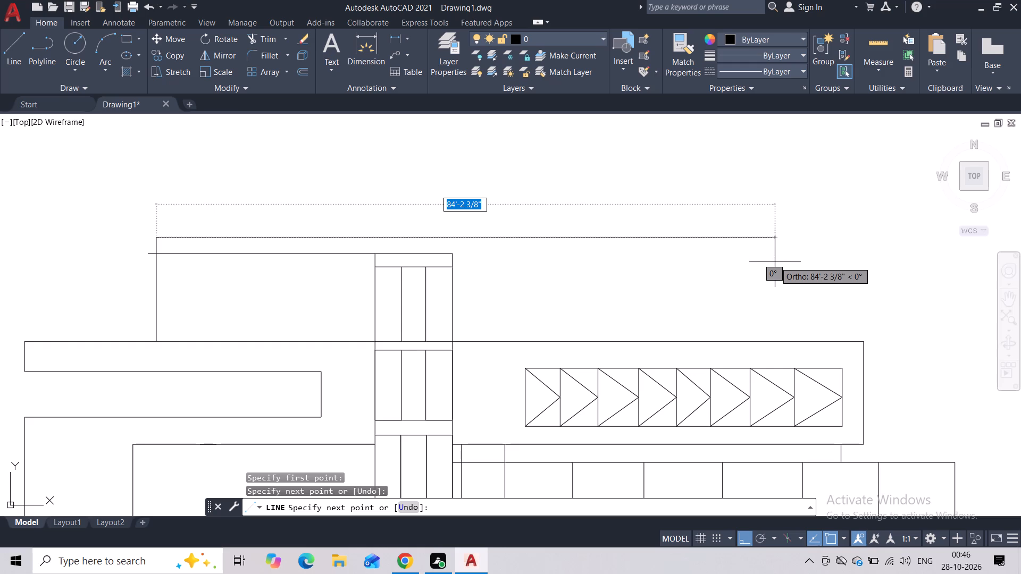
{"action": "left_click", "coordinate": [775, 261]}
{"action": "key", "text": "Escape"}
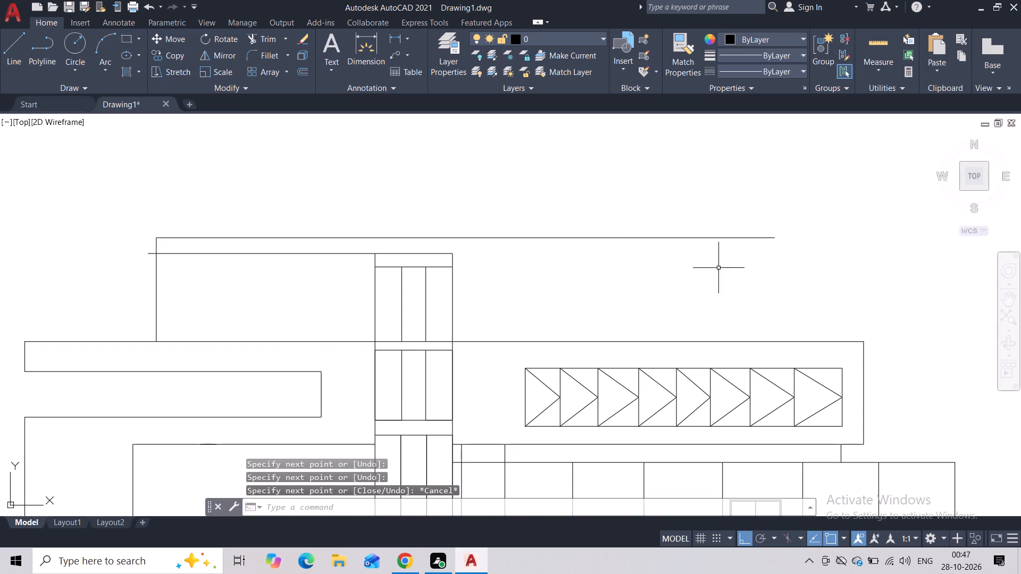
Copy the block's top line and its short overhang from the overhang's left end to the tower's top-right corner.
{"action": "left_click", "coordinate": [316, 254]}
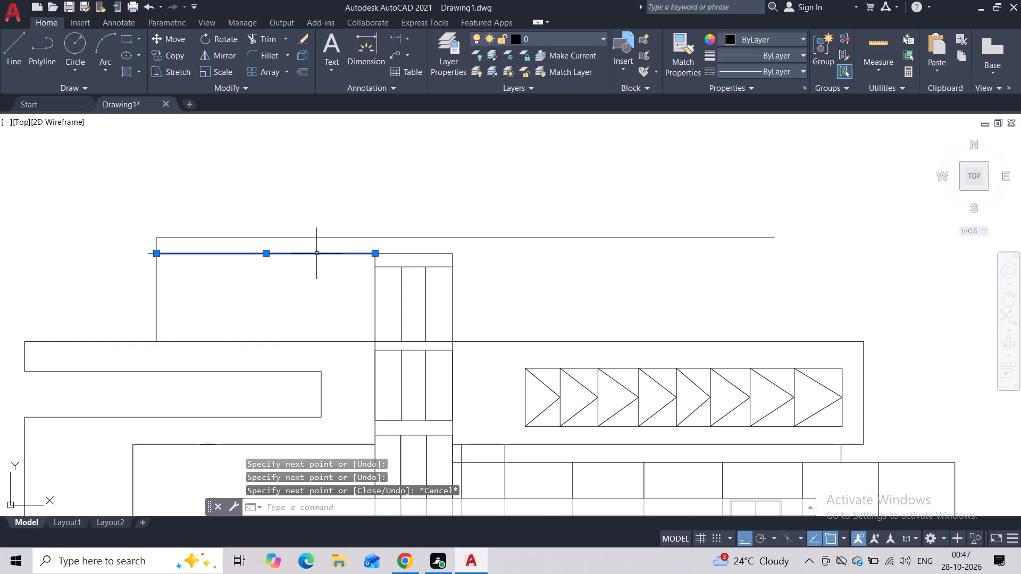
{"action": "scroll", "coordinate": [148, 253], "scroll_direction": "up", "scroll_amount": 2}
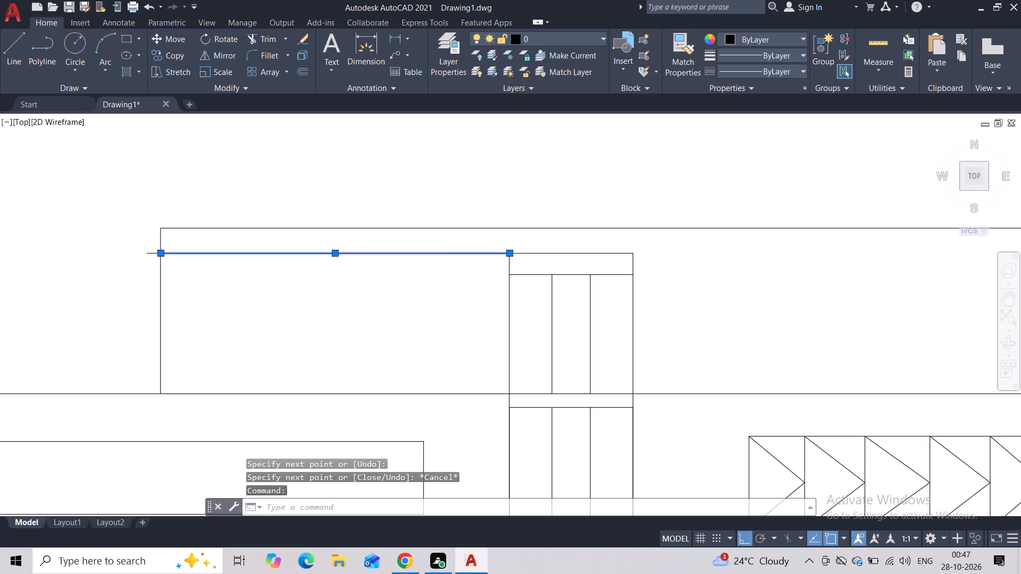
{"action": "left_click", "coordinate": [147, 253]}
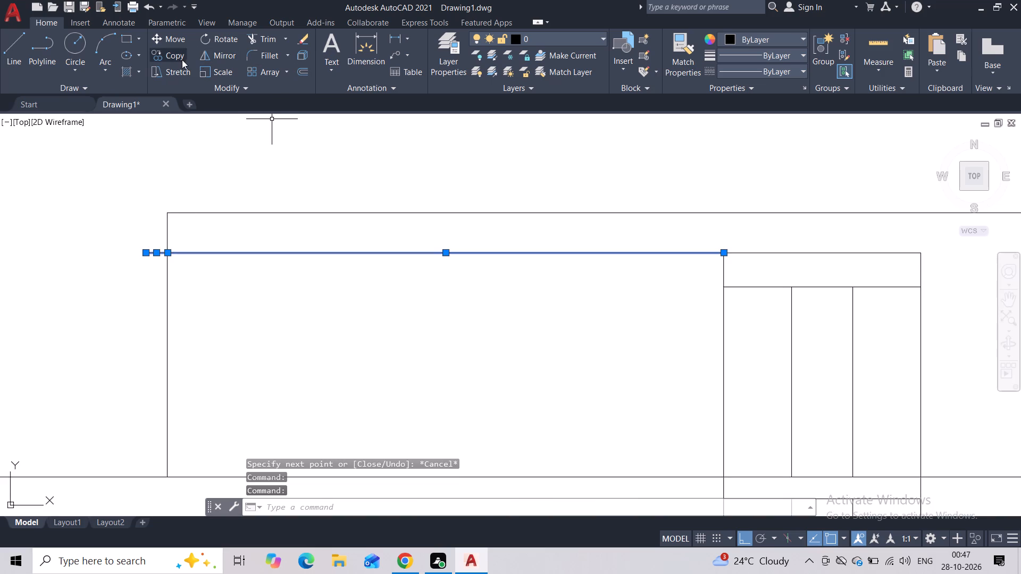
{"action": "left_click", "coordinate": [180, 60]}
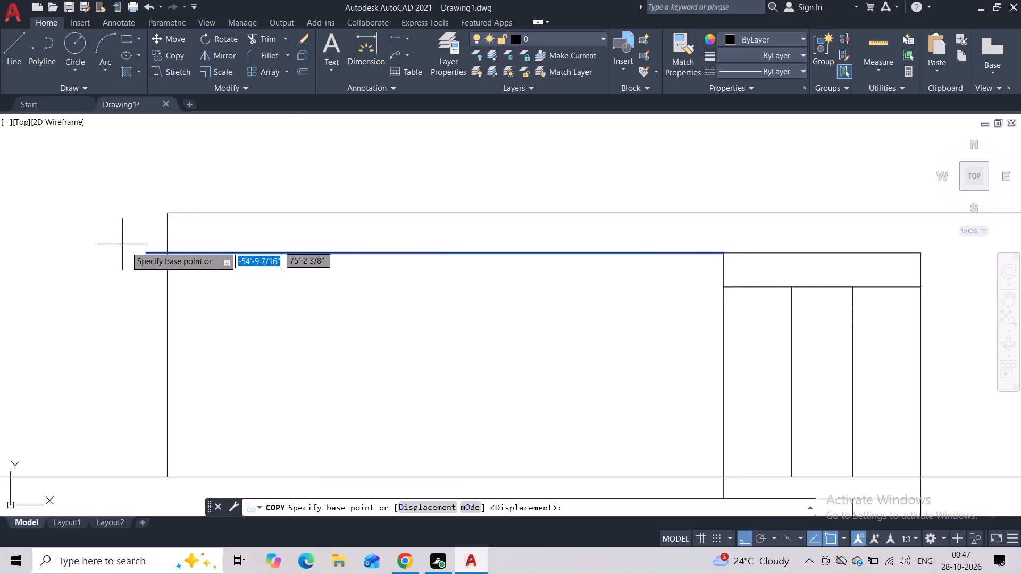
{"action": "left_click", "coordinate": [143, 250]}
{"action": "middle_click_drag", "start_coordinate": [451, 250], "coordinate": [160, 269]}
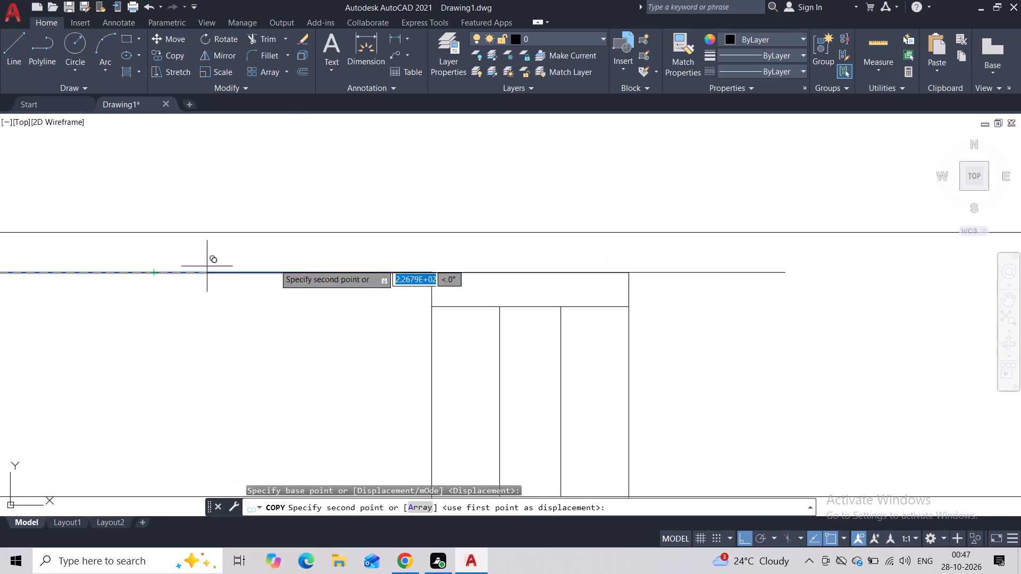
{"action": "left_click", "coordinate": [629, 272]}
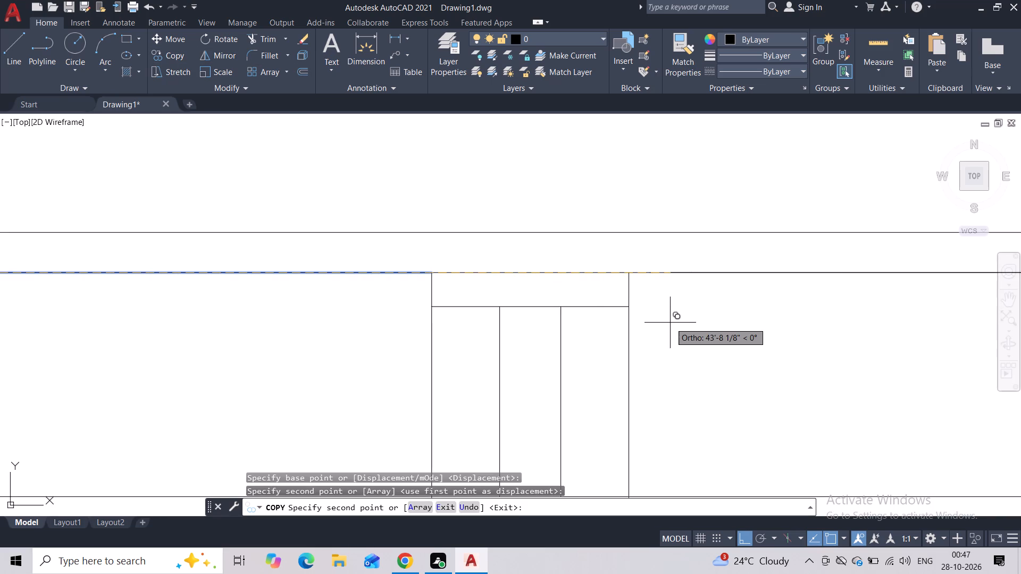
{"action": "scroll", "coordinate": [668, 326], "scroll_direction": "down", "scroll_amount": 3}
{"action": "key", "text": "Escape"}
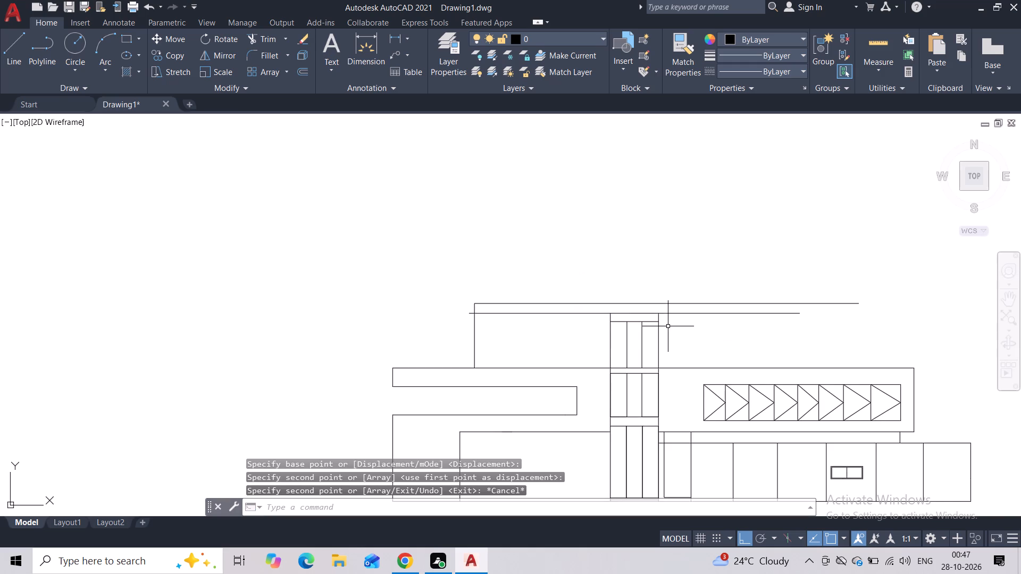
Offset the long upper roof line 2" upward.
{"action": "middle_click_drag", "start_coordinate": [554, 331], "coordinate": [535, 316]}
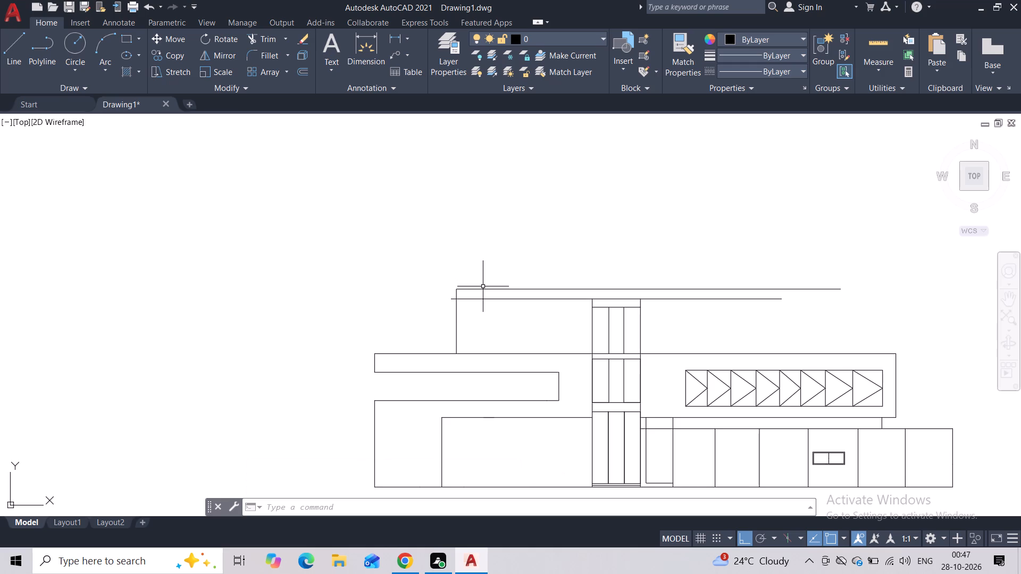
{"action": "scroll", "coordinate": [483, 286], "scroll_direction": "up", "scroll_amount": 2}
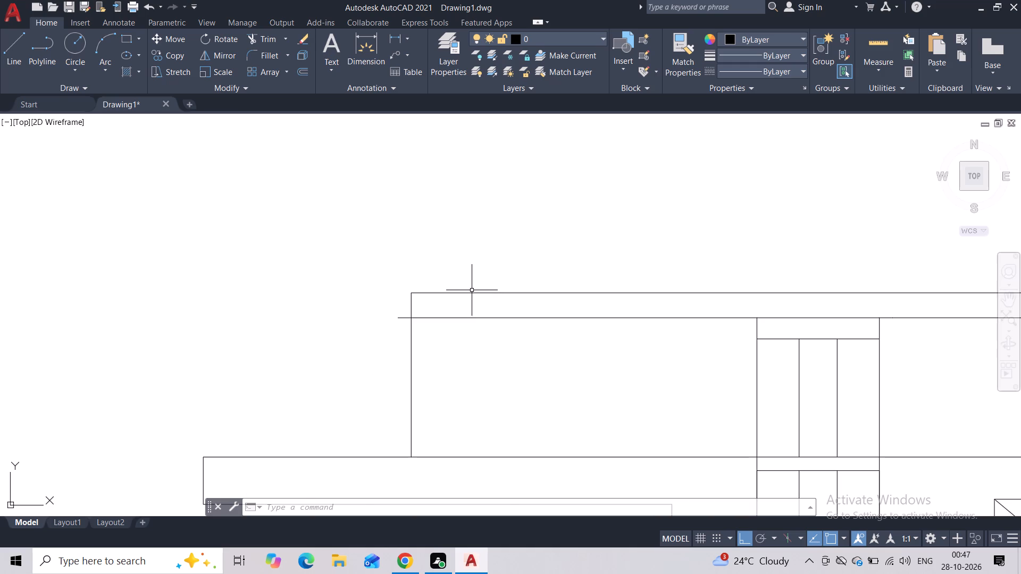
{"action": "left_click", "coordinate": [472, 290]}
{"action": "left_click", "coordinate": [462, 297]}
{"action": "left_click", "coordinate": [309, 69]}
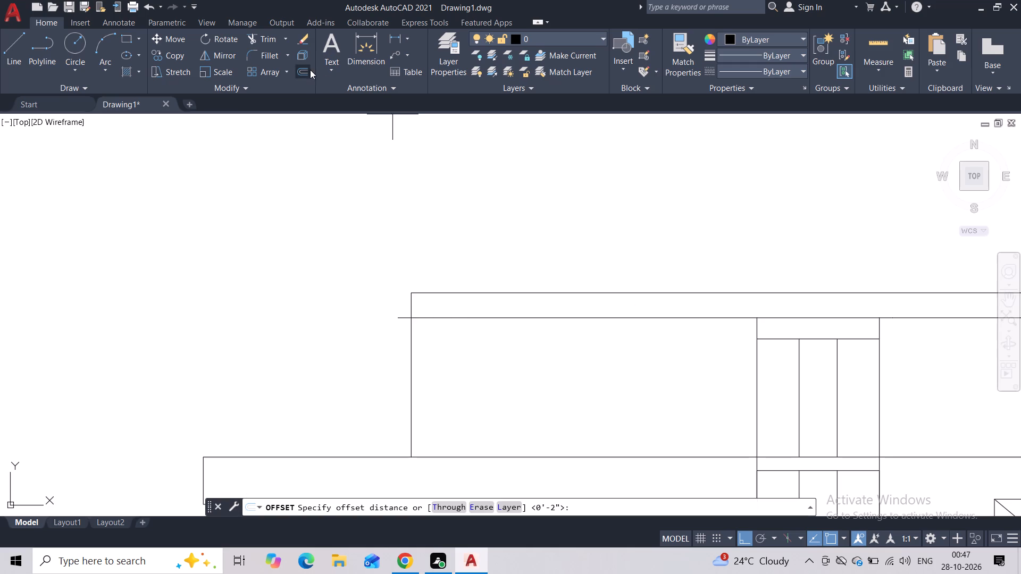
{"action": "type", "text": "2\""}
{"action": "key", "text": "Return"}
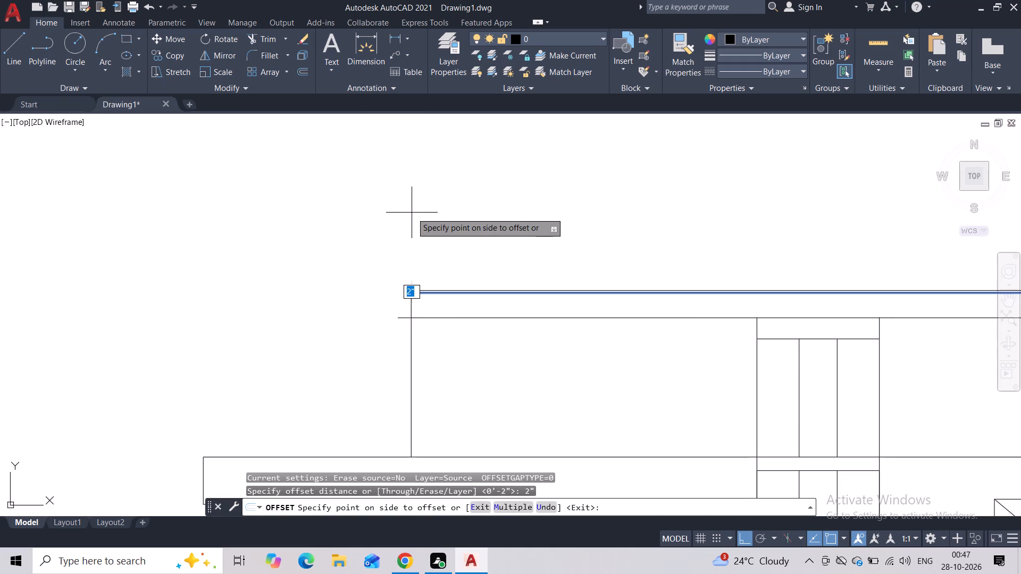
{"action": "left_click", "coordinate": [459, 186]}
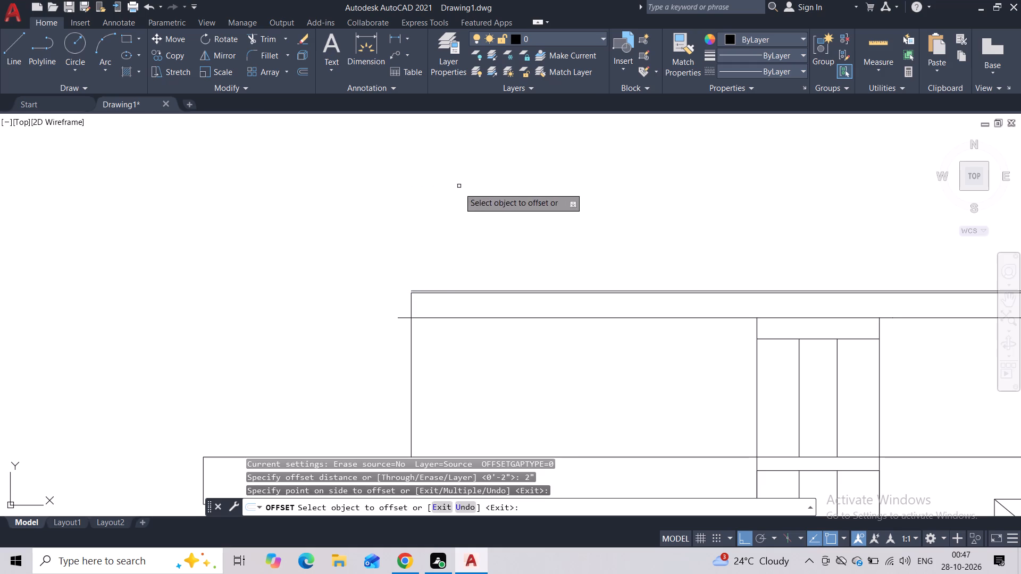
{"action": "key", "text": "Escape"}
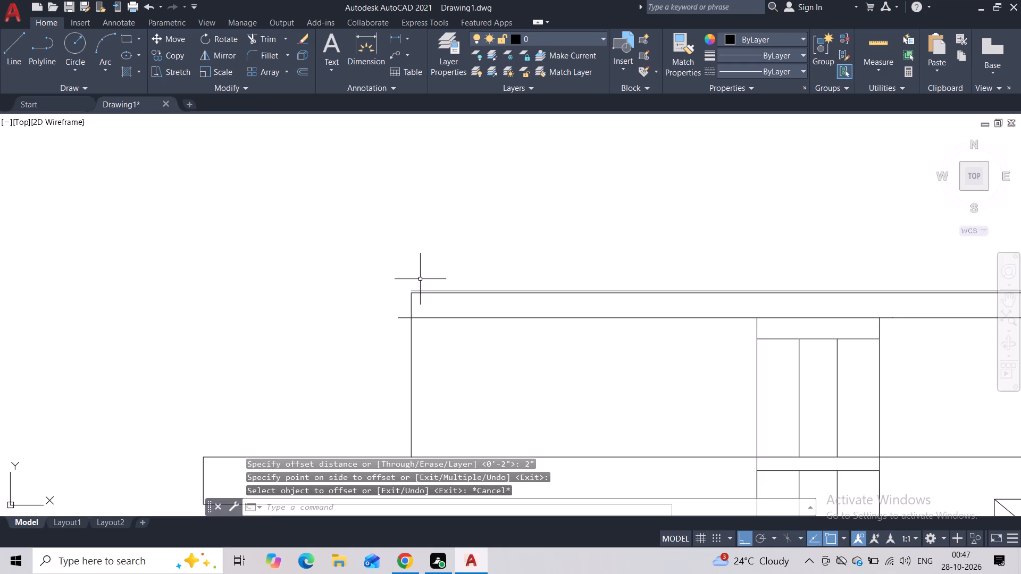
Turn ortho off and close the left end of the double roof line with a short vertical line.
{"action": "scroll", "coordinate": [419, 290], "scroll_direction": "up", "scroll_amount": 3}
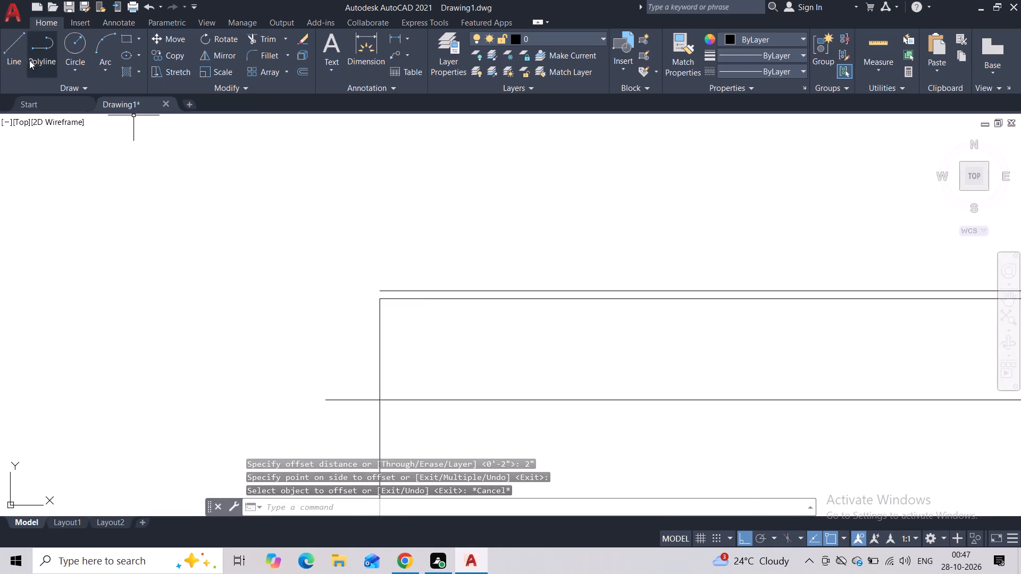
{"action": "left_click", "coordinate": [17, 60]}
{"action": "scroll", "coordinate": [367, 286], "scroll_direction": "up", "scroll_amount": 3}
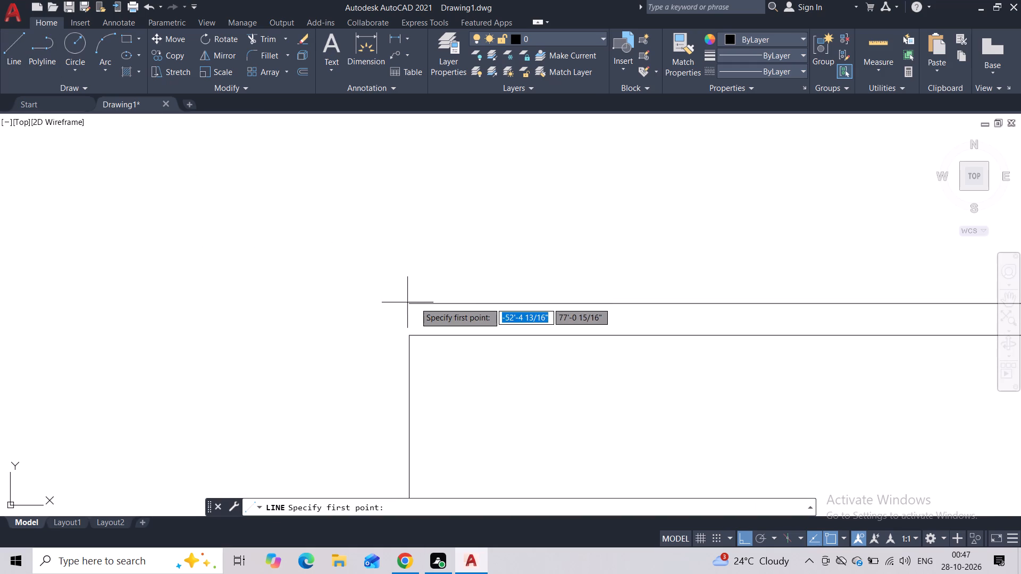
{"action": "left_click", "coordinate": [408, 302]}
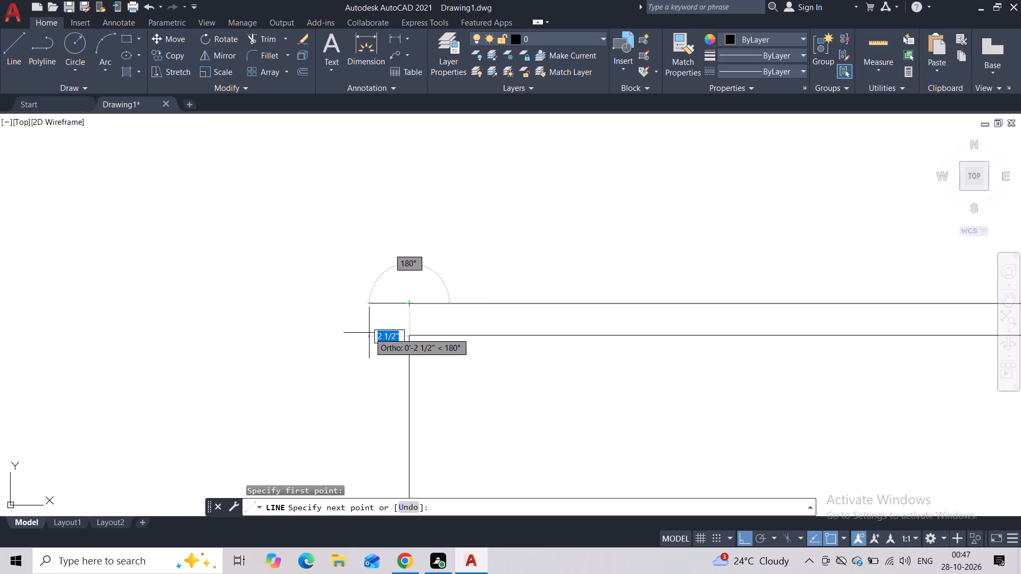
{"action": "key", "text": "F8"}
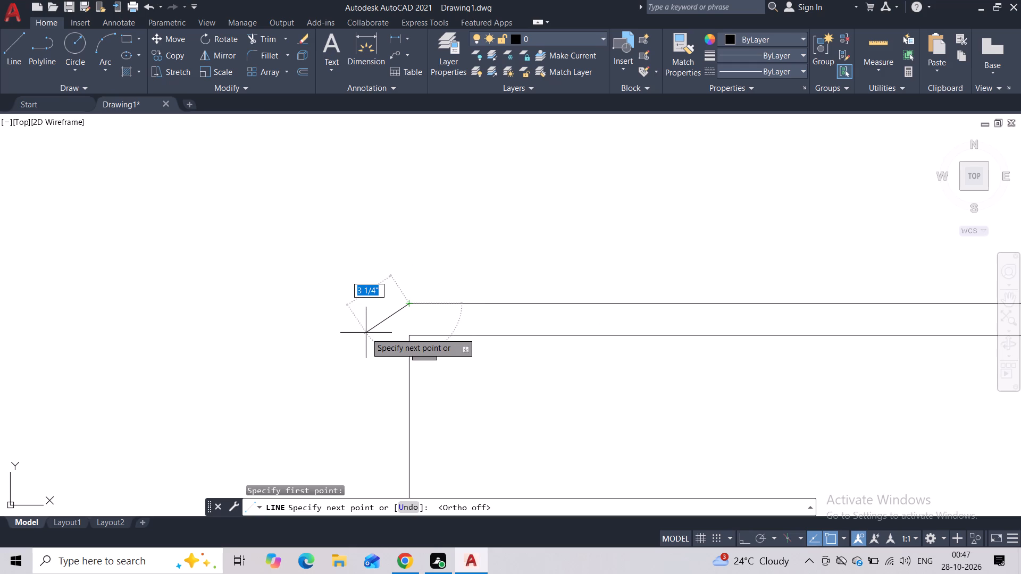
{"action": "left_click", "coordinate": [408, 337]}
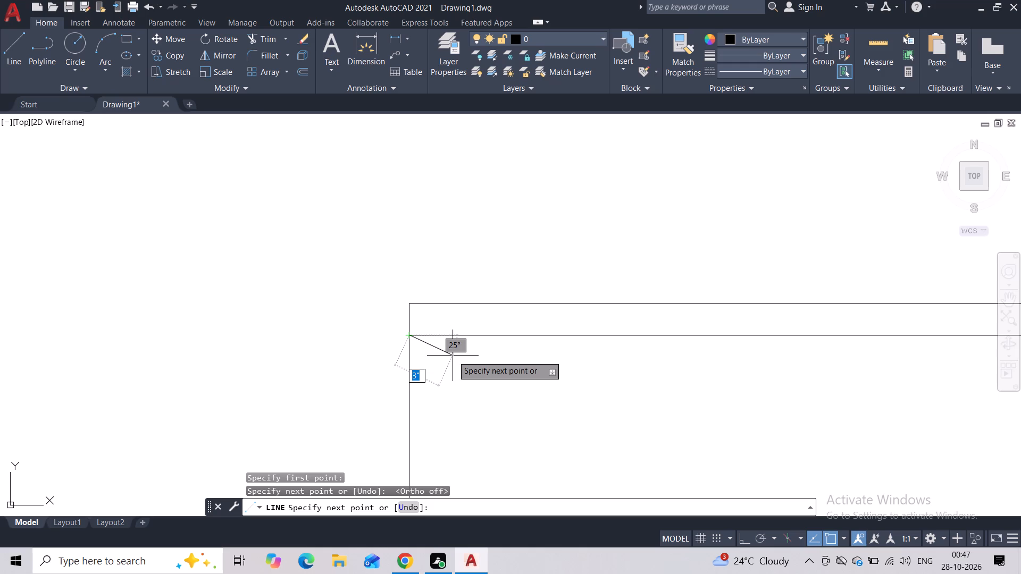
{"action": "key", "text": "Escape"}
Extend the copied line about 25'-1" right to align with the main roof's right edge, and drop it to the roof's top-right corner.
{"action": "middle_click_drag", "start_coordinate": [472, 353], "coordinate": [445, 362]}
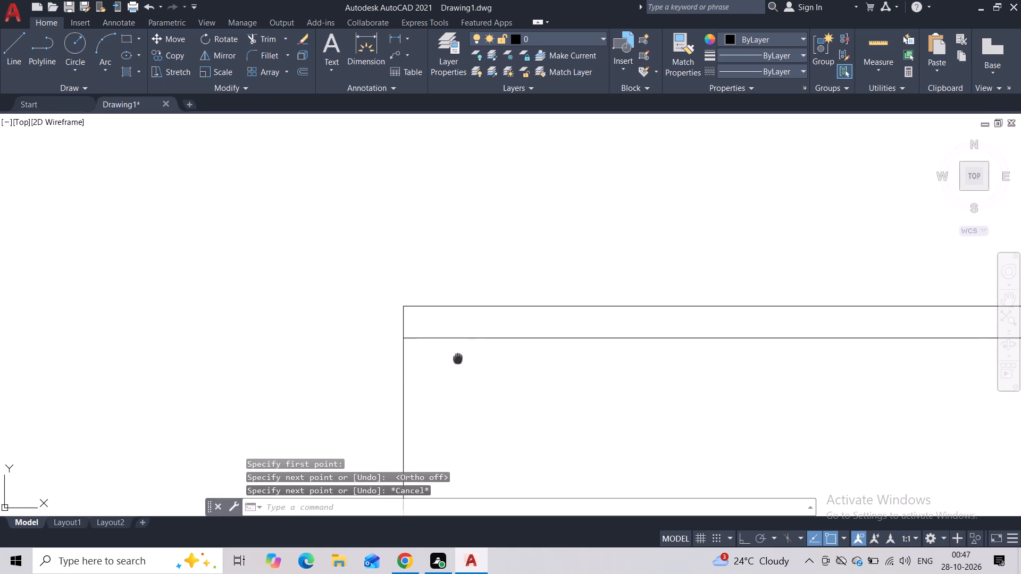
{"action": "middle_click_drag", "start_coordinate": [445, 362], "coordinate": [188, 281]}
{"action": "scroll", "coordinate": [188, 281], "scroll_direction": "down", "scroll_amount": 4}
{"action": "middle_click_drag", "start_coordinate": [286, 305], "coordinate": [209, 296]}
{"action": "scroll", "coordinate": [355, 294], "scroll_direction": "down", "scroll_amount": 2}
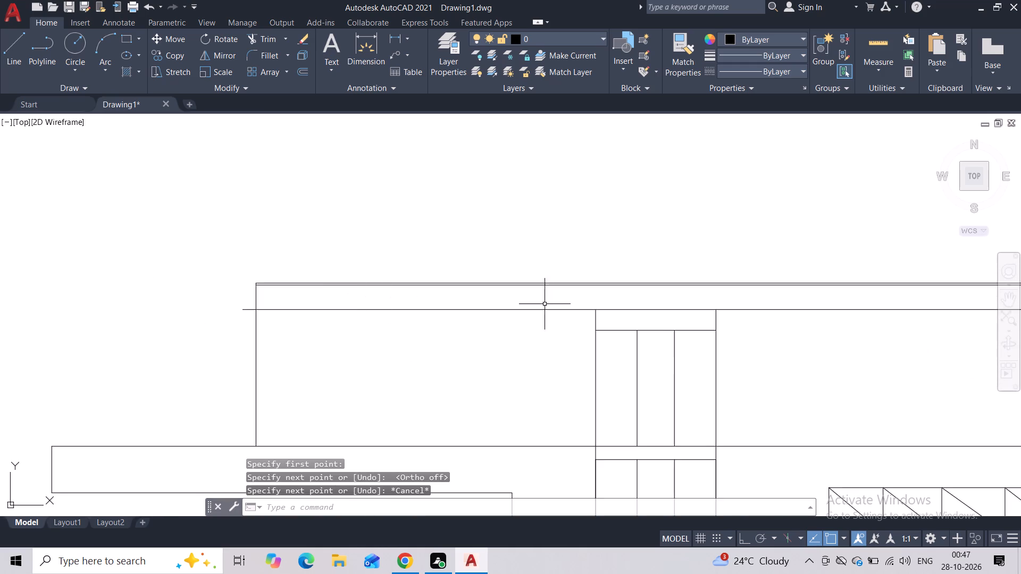
{"action": "middle_click_drag", "start_coordinate": [545, 304], "coordinate": [286, 303]}
{"action": "scroll", "coordinate": [578, 296], "scroll_direction": "down", "scroll_amount": 1}
{"action": "middle_click_drag", "start_coordinate": [576, 298], "coordinate": [331, 265]}
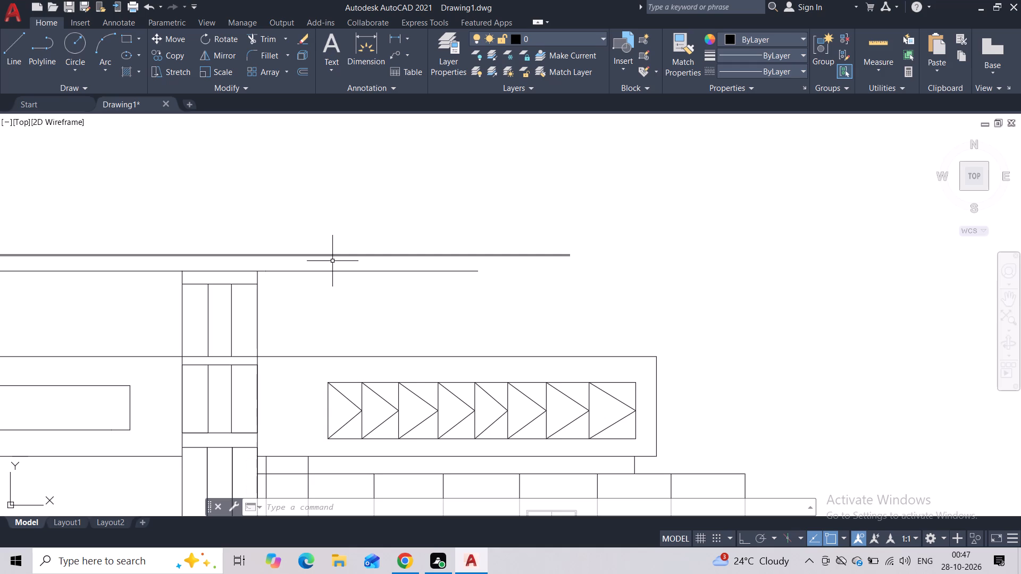
{"action": "left_click", "coordinate": [19, 54]}
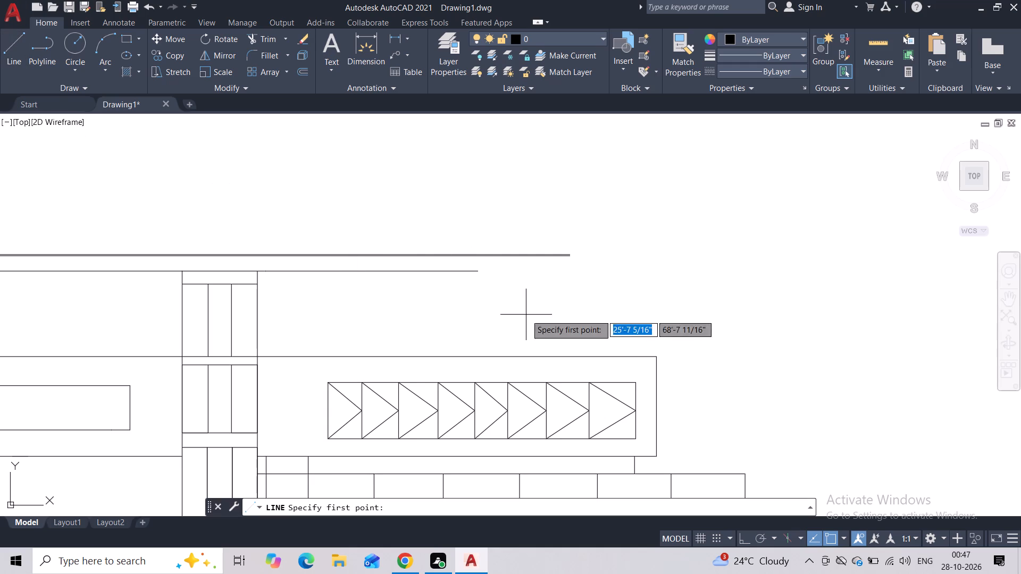
{"action": "left_click", "coordinate": [481, 268]}
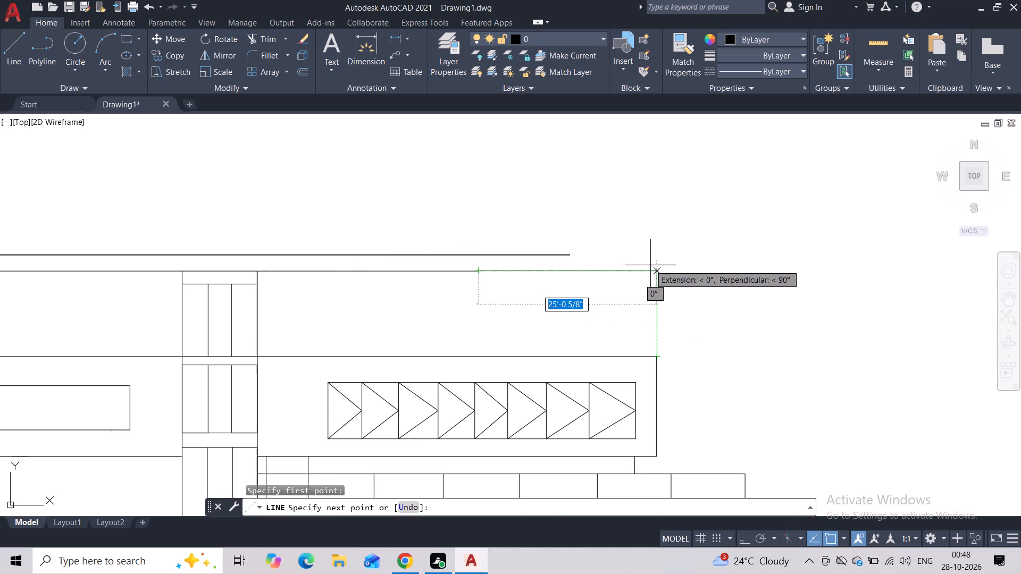
{"action": "left_click", "coordinate": [651, 268]}
{"action": "left_click", "coordinate": [657, 356]}
{"action": "key", "text": "Escape"}
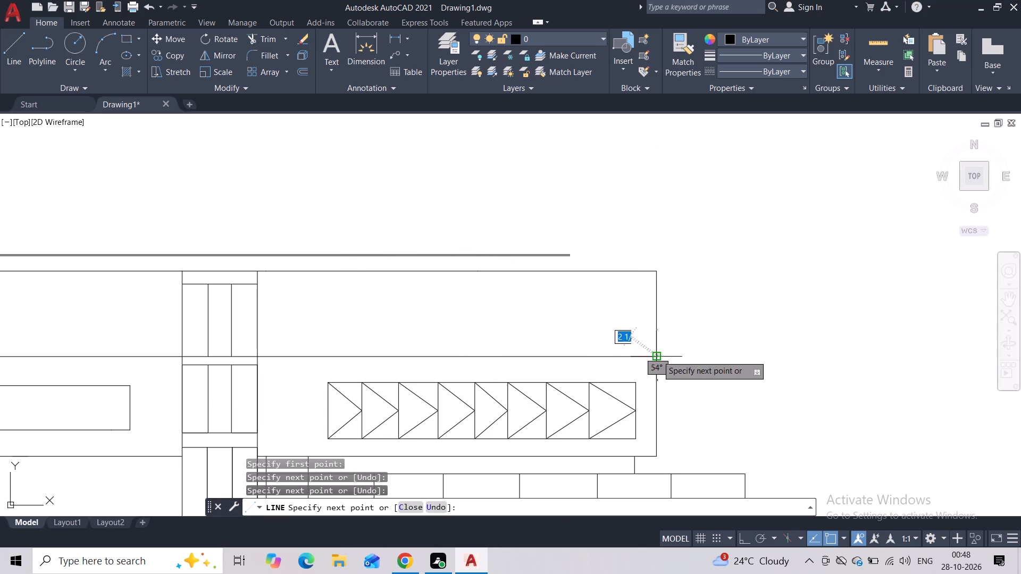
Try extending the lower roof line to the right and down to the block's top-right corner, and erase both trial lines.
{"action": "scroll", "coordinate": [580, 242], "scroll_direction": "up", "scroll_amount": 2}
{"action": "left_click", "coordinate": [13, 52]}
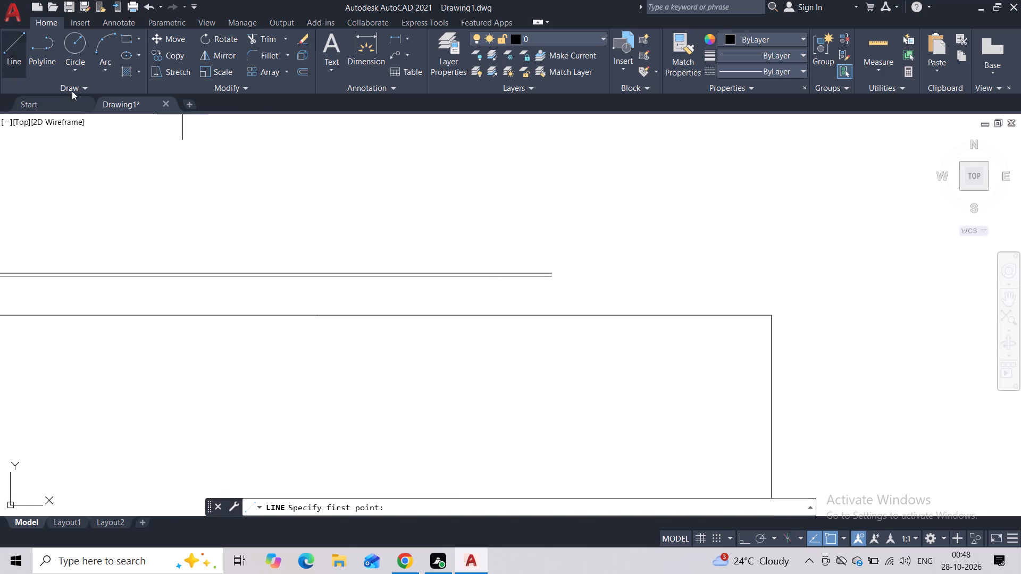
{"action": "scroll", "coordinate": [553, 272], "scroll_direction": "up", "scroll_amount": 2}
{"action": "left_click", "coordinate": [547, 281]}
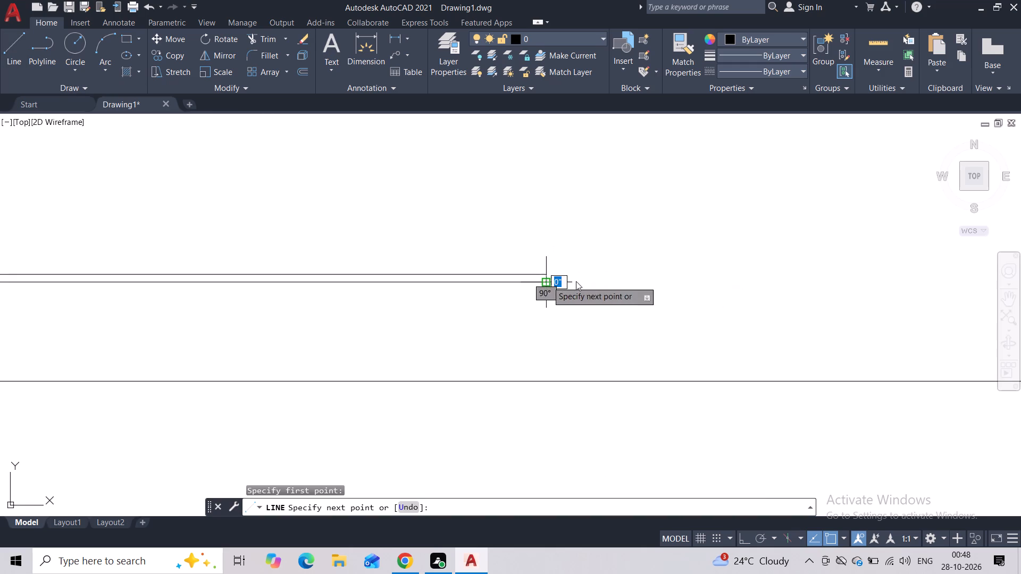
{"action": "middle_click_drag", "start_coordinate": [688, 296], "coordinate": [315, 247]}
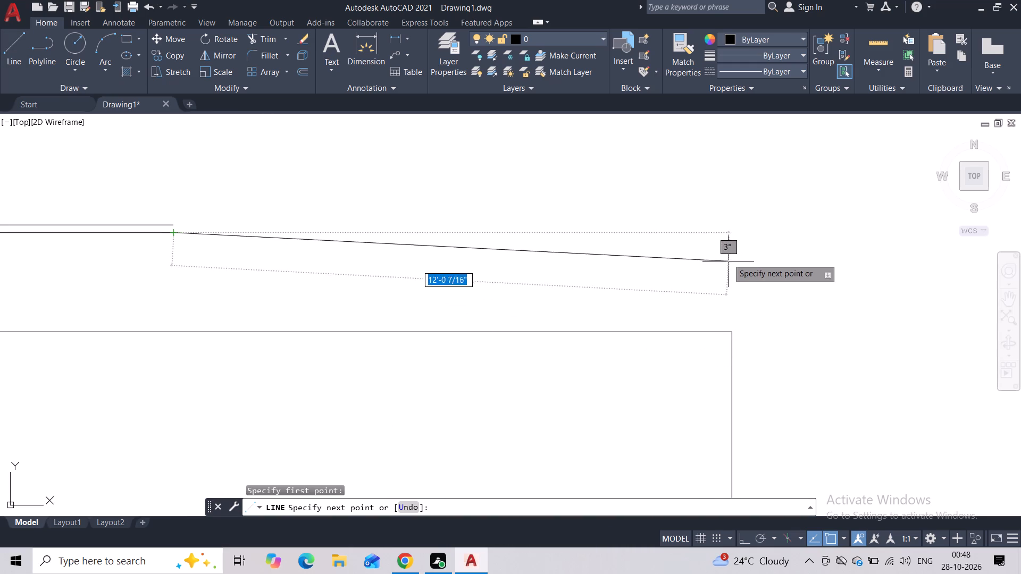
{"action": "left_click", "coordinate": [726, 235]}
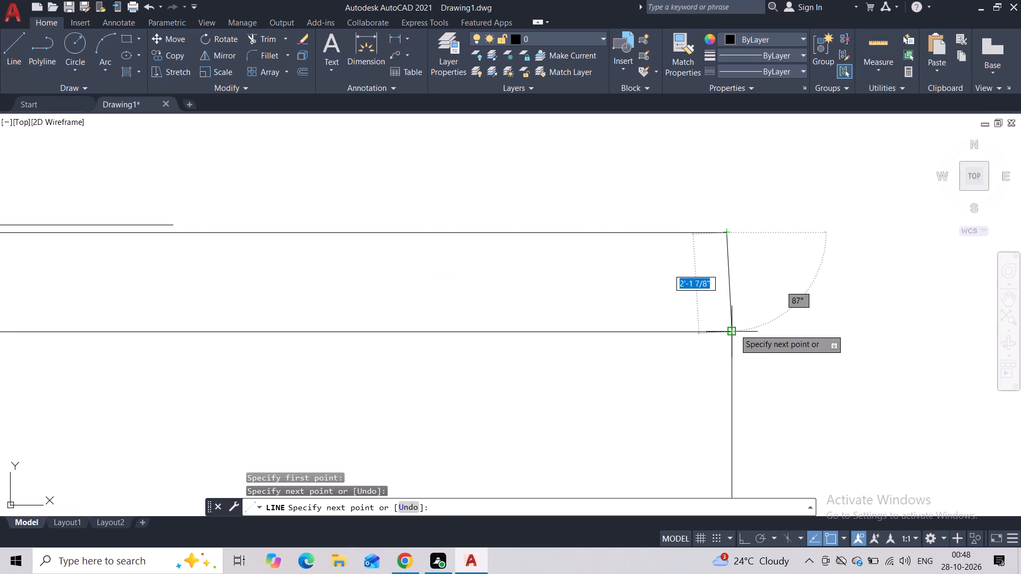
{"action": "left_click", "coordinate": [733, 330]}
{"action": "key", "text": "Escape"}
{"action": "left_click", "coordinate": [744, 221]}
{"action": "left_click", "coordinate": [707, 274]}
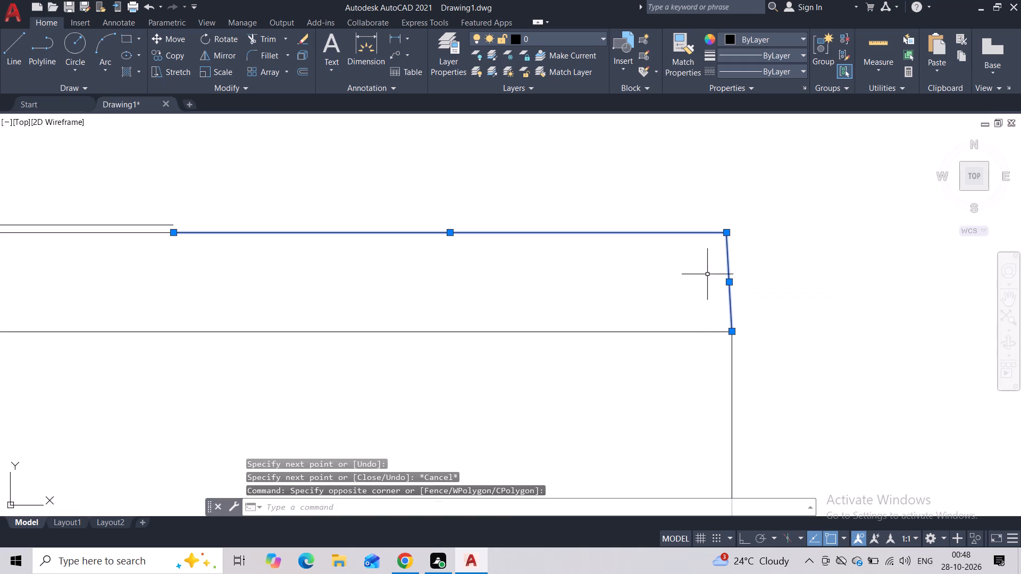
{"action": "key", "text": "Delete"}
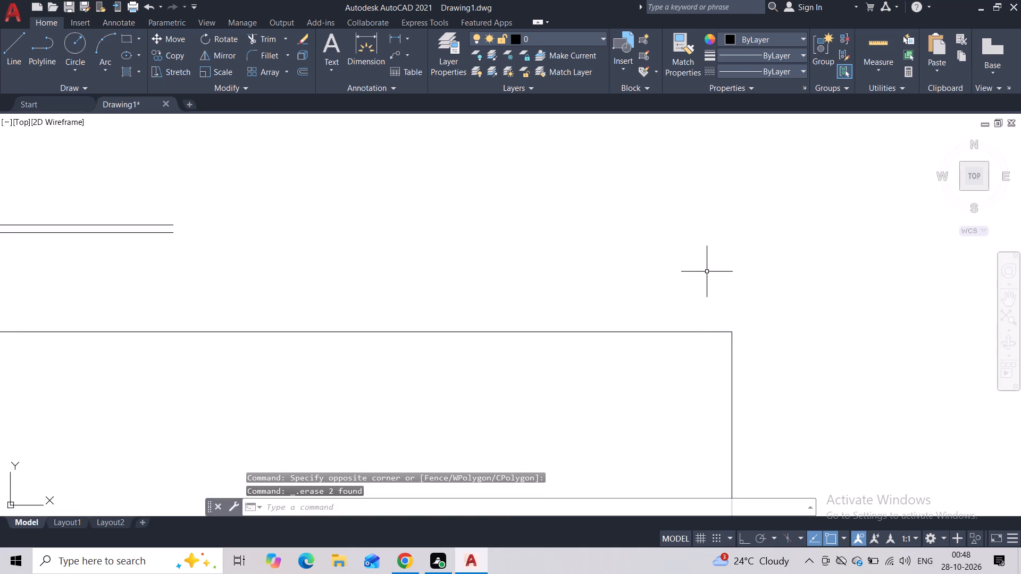
Turn ortho on, extend the lower roof line about 12'-1" to the right, and drop it to the block's top-right corner.
{"action": "left_click", "coordinate": [20, 57]}
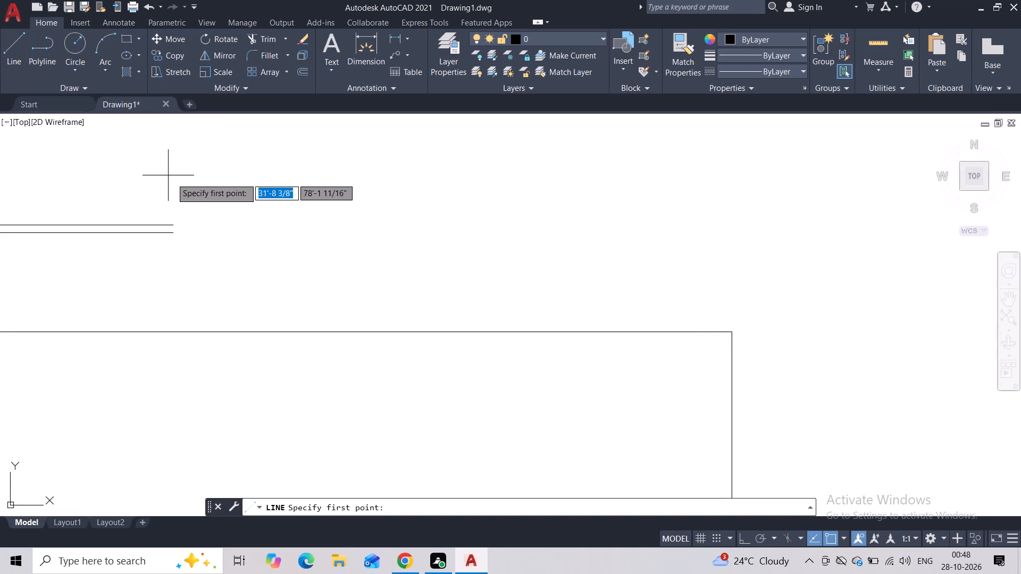
{"action": "left_click", "coordinate": [174, 235]}
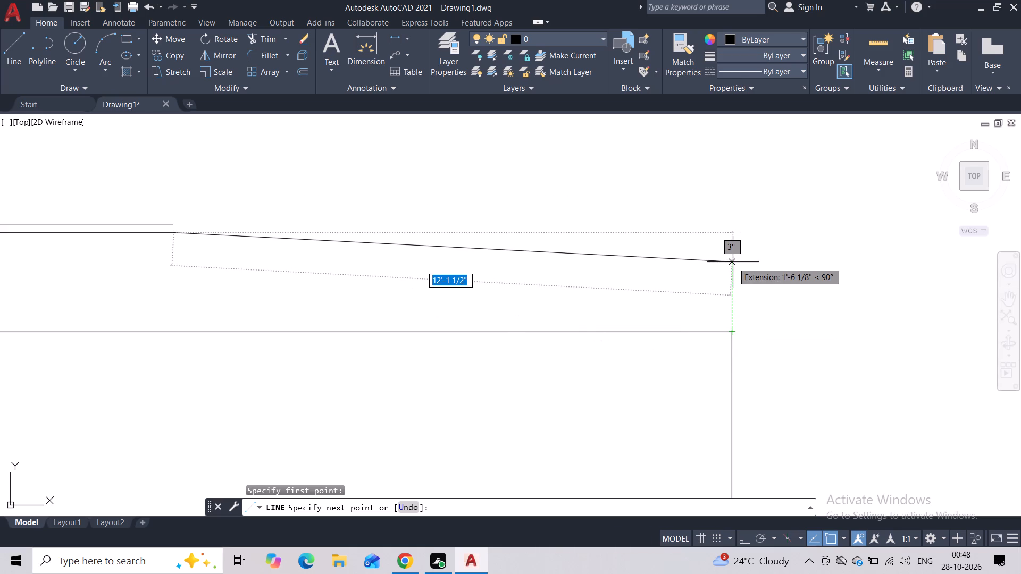
{"action": "key", "text": "F8"}
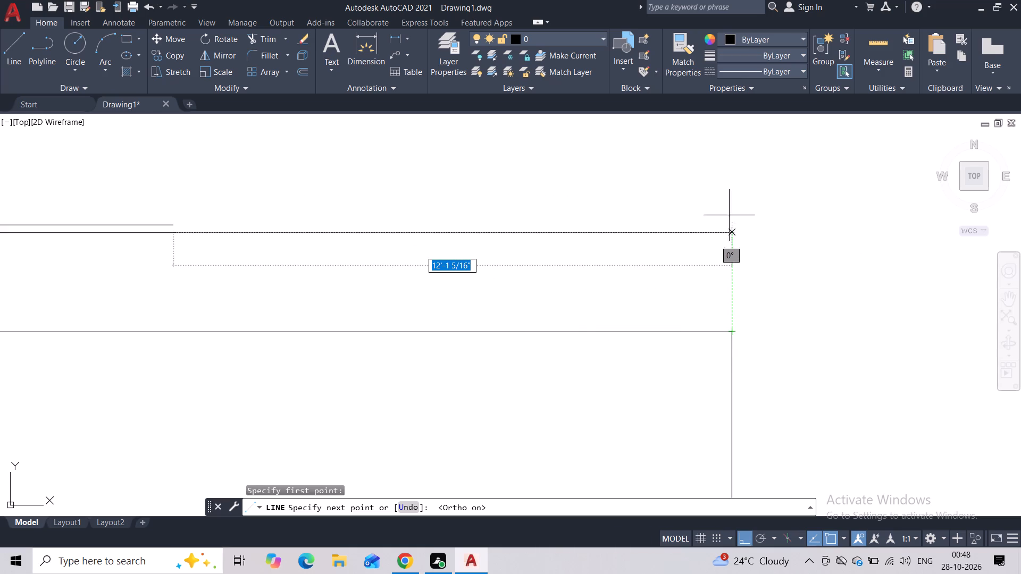
{"action": "left_click", "coordinate": [734, 233]}
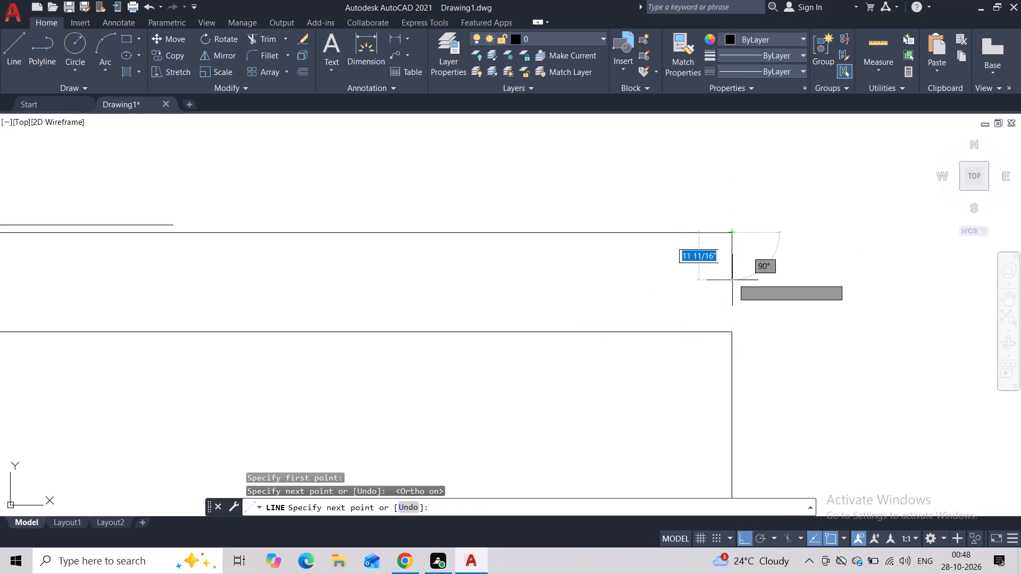
{"action": "left_click", "coordinate": [731, 330]}
{"action": "key", "text": "Escape"}
{"action": "scroll", "coordinate": [553, 242], "scroll_direction": "down", "scroll_amount": 2}
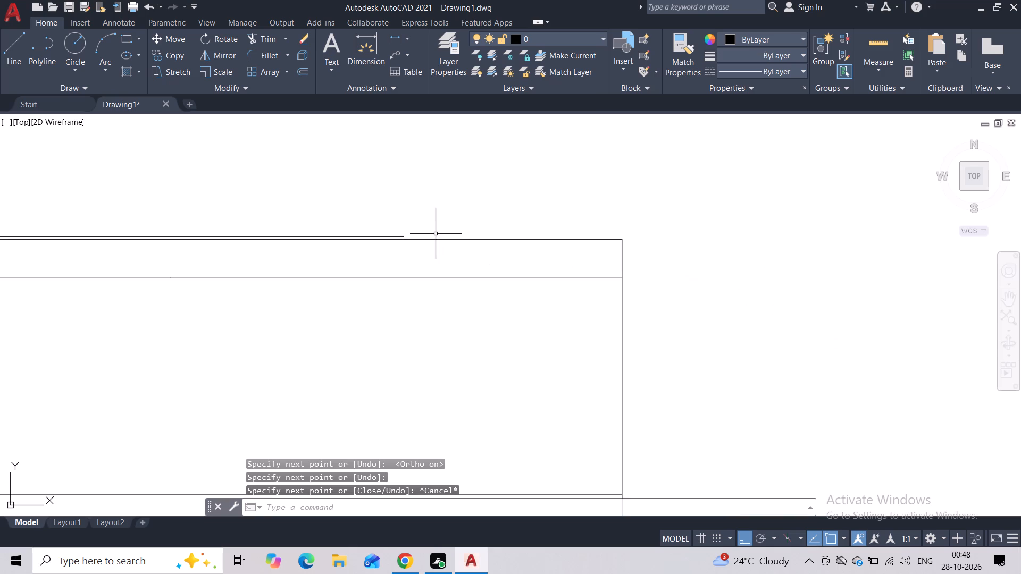
Extend the upper roof line about 12'-1" to the right edge and close the double line's right end with a short vertical.
{"action": "scroll", "coordinate": [412, 239], "scroll_direction": "up", "scroll_amount": 2}
{"action": "left_click", "coordinate": [10, 64]}
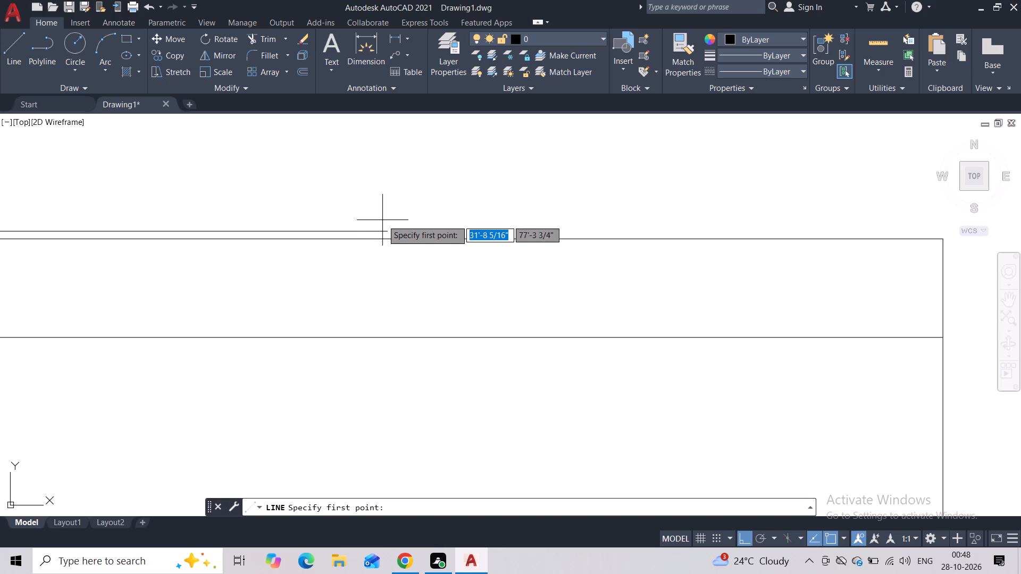
{"action": "left_click", "coordinate": [386, 226]}
{"action": "middle_click_drag", "start_coordinate": [629, 223], "coordinate": [403, 221]}
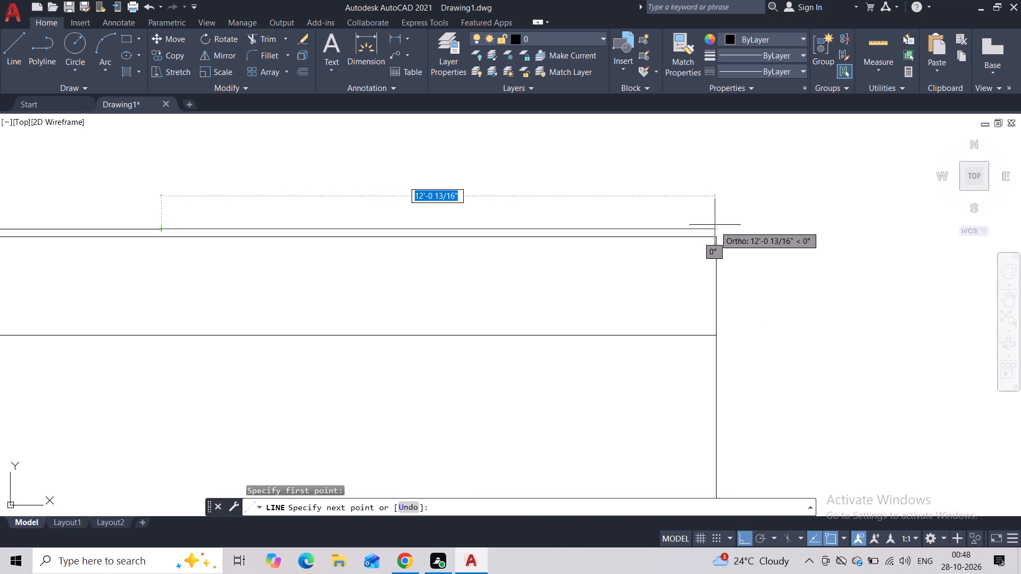
{"action": "scroll", "coordinate": [714, 239], "scroll_direction": "up", "scroll_amount": 3}
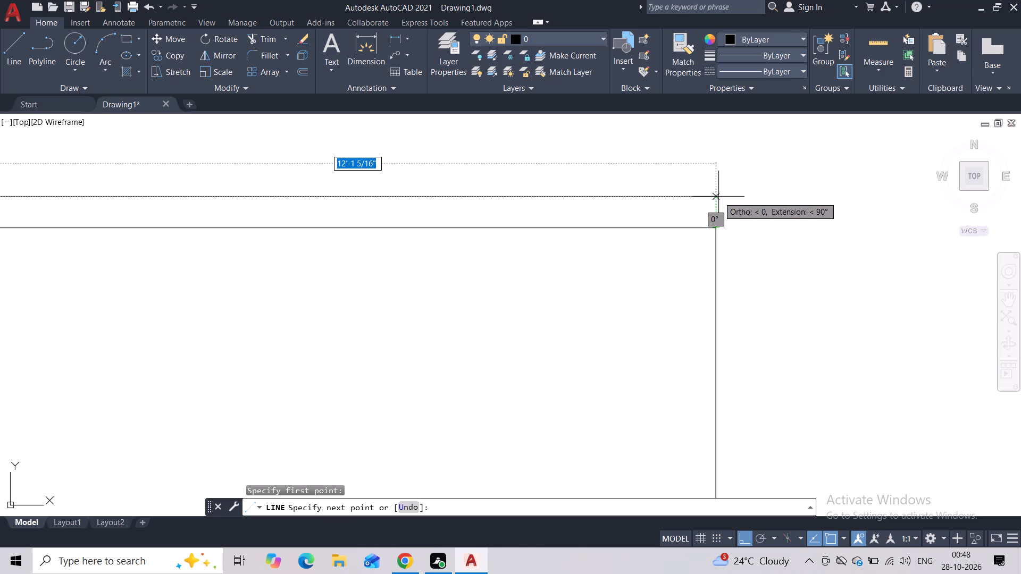
{"action": "left_click", "coordinate": [718, 197]}
{"action": "left_click", "coordinate": [712, 223]}
{"action": "key", "text": "Escape"}
Trim the short overhang projecting past the left wall at the line below the roof slab.
{"action": "scroll", "coordinate": [694, 207], "scroll_direction": "down", "scroll_amount": 4}
{"action": "scroll", "coordinate": [570, 235], "scroll_direction": "down", "scroll_amount": 1}
{"action": "middle_click_drag", "start_coordinate": [549, 240], "coordinate": [662, 241]}
{"action": "scroll", "coordinate": [656, 241], "scroll_direction": "down", "scroll_amount": 4}
{"action": "scroll", "coordinate": [545, 253], "scroll_direction": "up", "scroll_amount": 2}
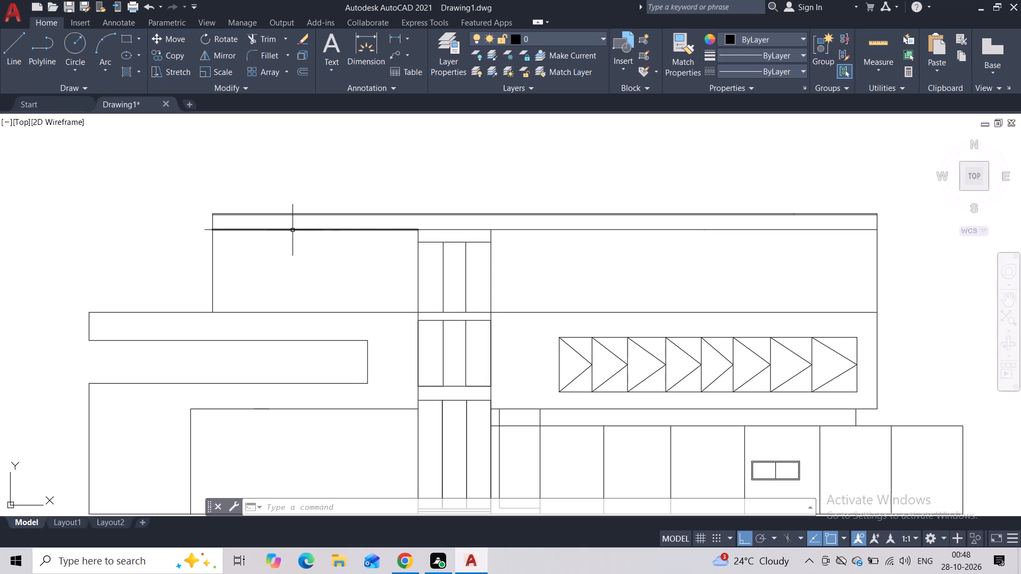
{"action": "scroll", "coordinate": [204, 231], "scroll_direction": "up", "scroll_amount": 2}
{"action": "left_click", "coordinate": [258, 38]}
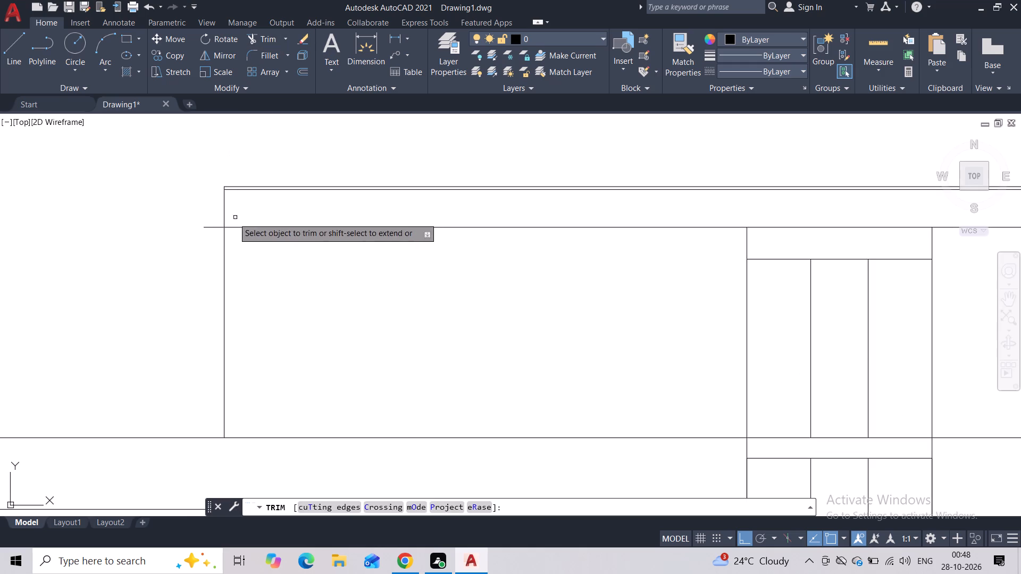
{"action": "left_click_drag", "start_coordinate": [208, 223], "coordinate": [213, 237]}
{"action": "scroll", "coordinate": [210, 234], "scroll_direction": "down", "scroll_amount": 4}
{"action": "key", "text": "Escape"}
Draw a window rectangle about 27'-1" wide and 8'-7" high on the floor line of the rooftop storey, left of the tower.
{"action": "middle_click_drag", "start_coordinate": [230, 245], "coordinate": [223, 243]}
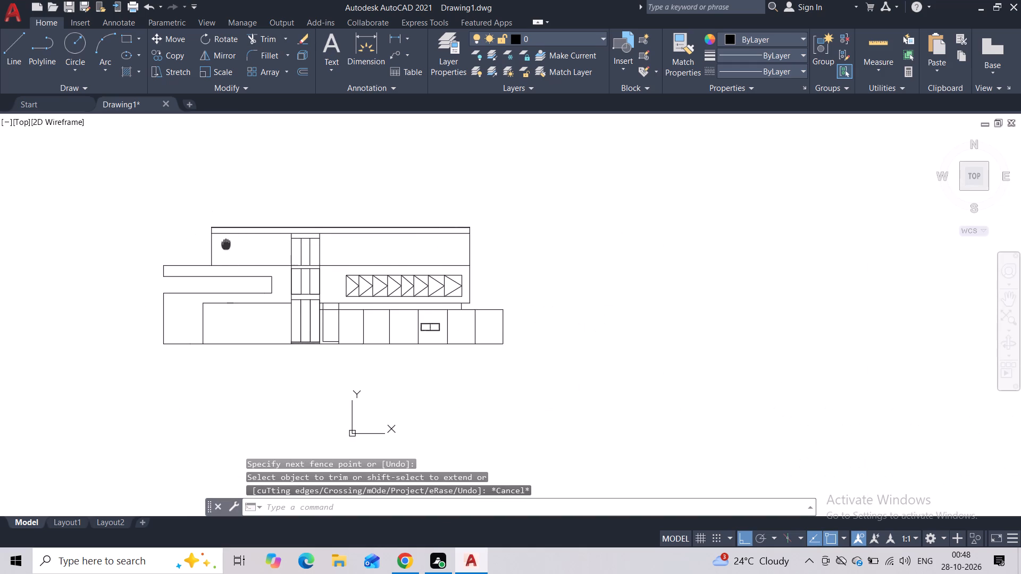
{"action": "middle_click_drag", "start_coordinate": [223, 243], "coordinate": [202, 230]}
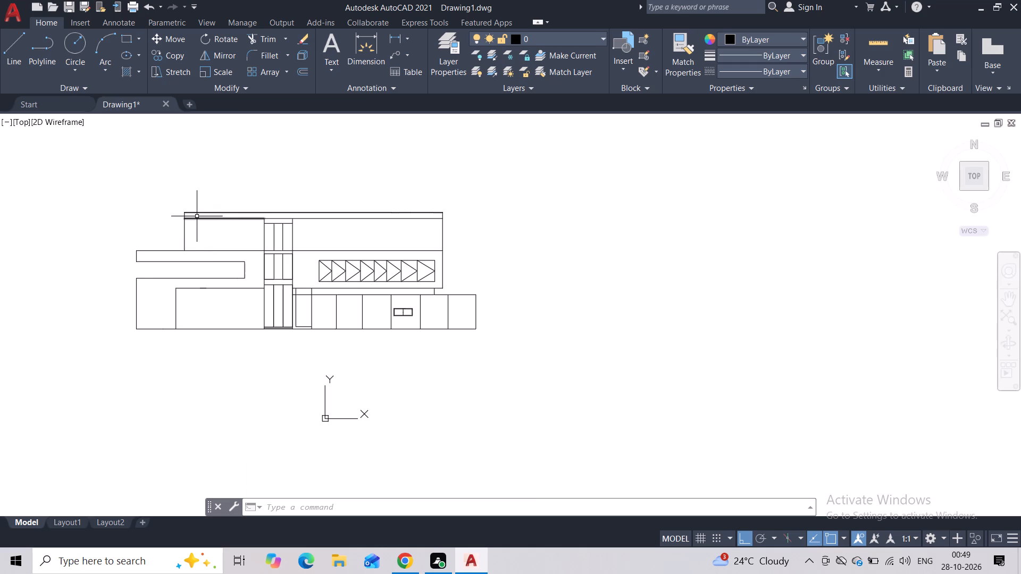
{"action": "scroll", "coordinate": [197, 216], "scroll_direction": "up", "scroll_amount": 1}
{"action": "middle_click_drag", "start_coordinate": [205, 234], "coordinate": [244, 202]}
{"action": "scroll", "coordinate": [244, 202], "scroll_direction": "up", "scroll_amount": 1}
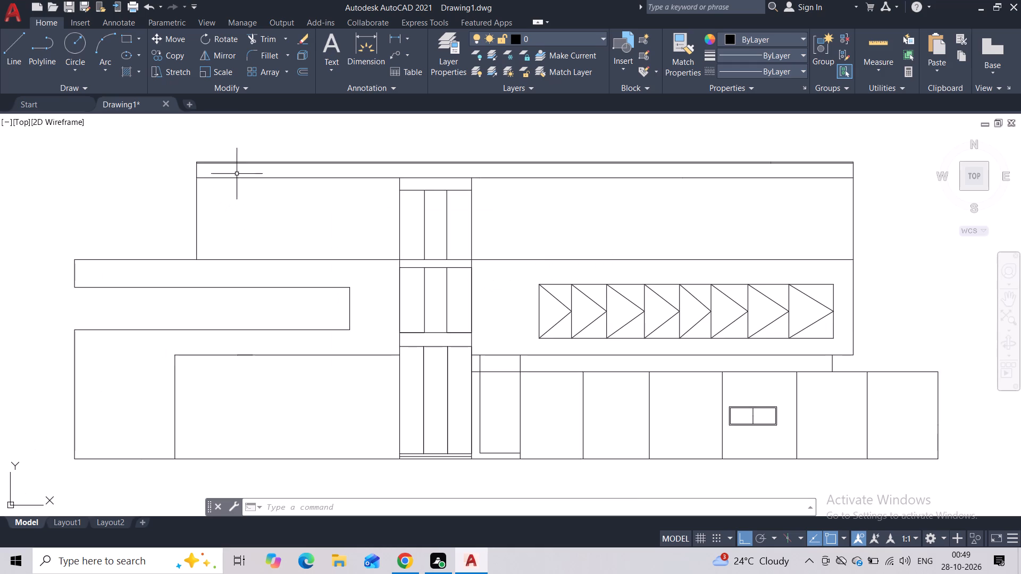
{"action": "left_click", "coordinate": [132, 41]}
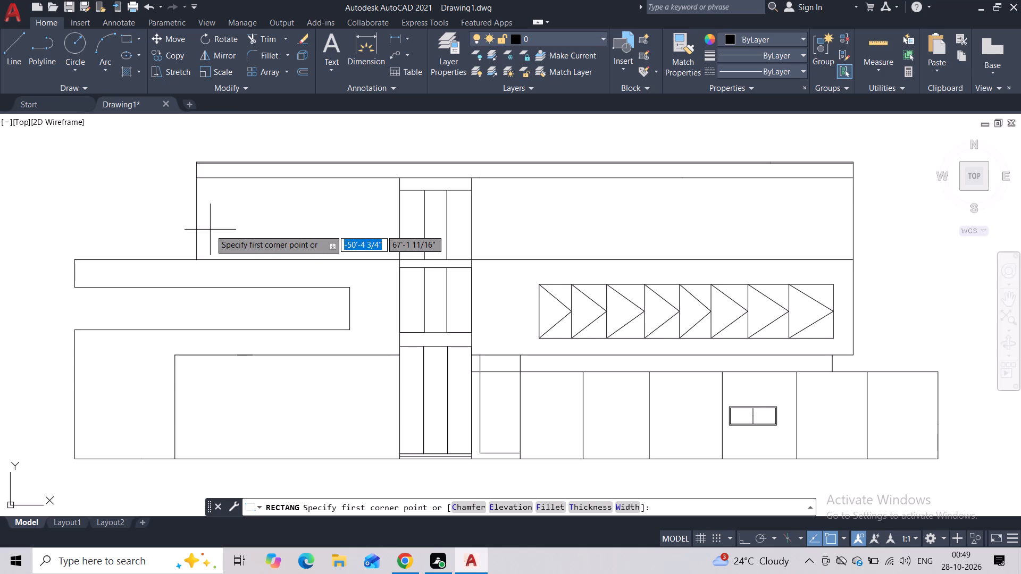
{"action": "scroll", "coordinate": [210, 230], "scroll_direction": "up", "scroll_amount": 1}
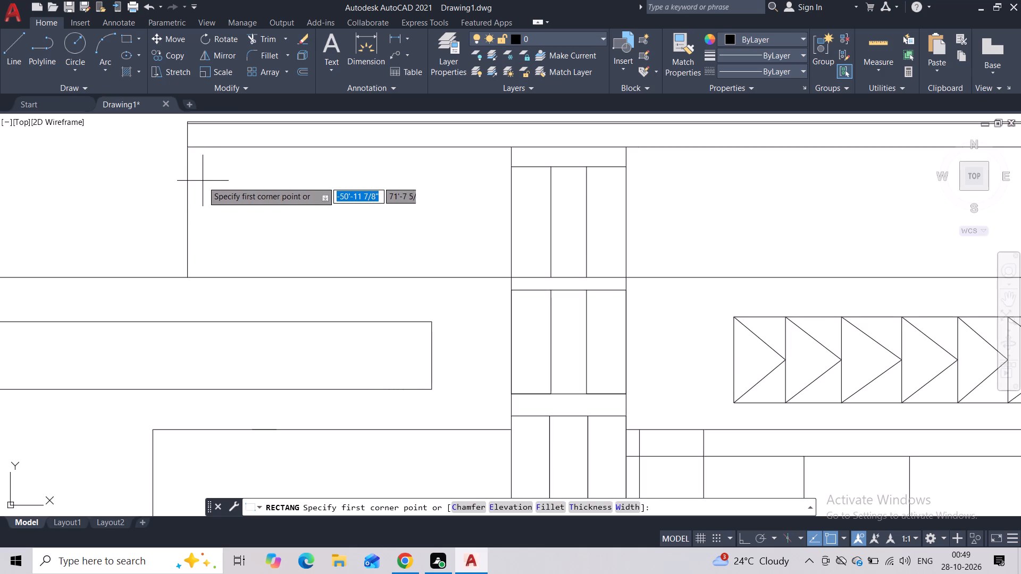
{"action": "left_click", "coordinate": [199, 184]}
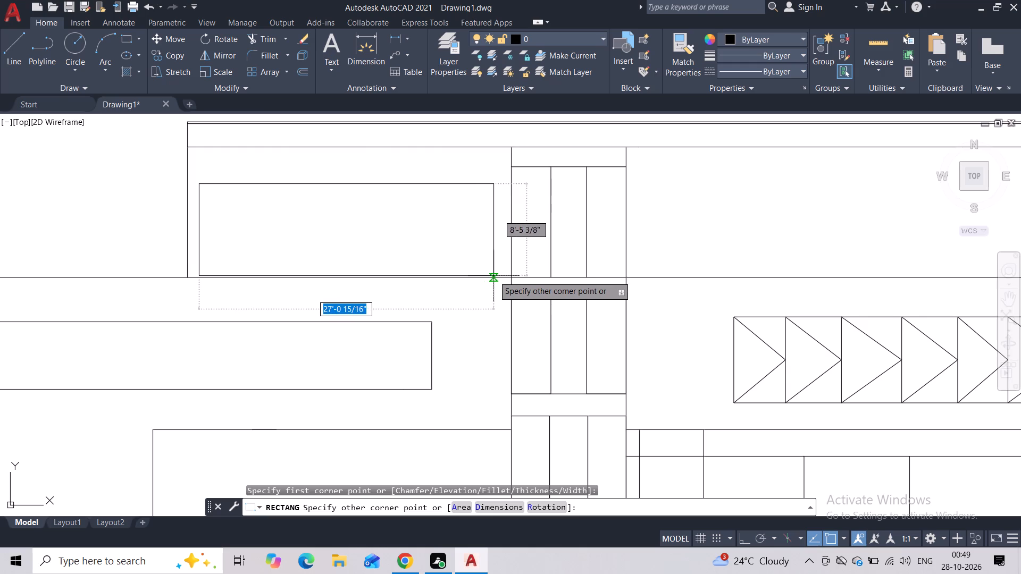
{"action": "left_click", "coordinate": [494, 277]}
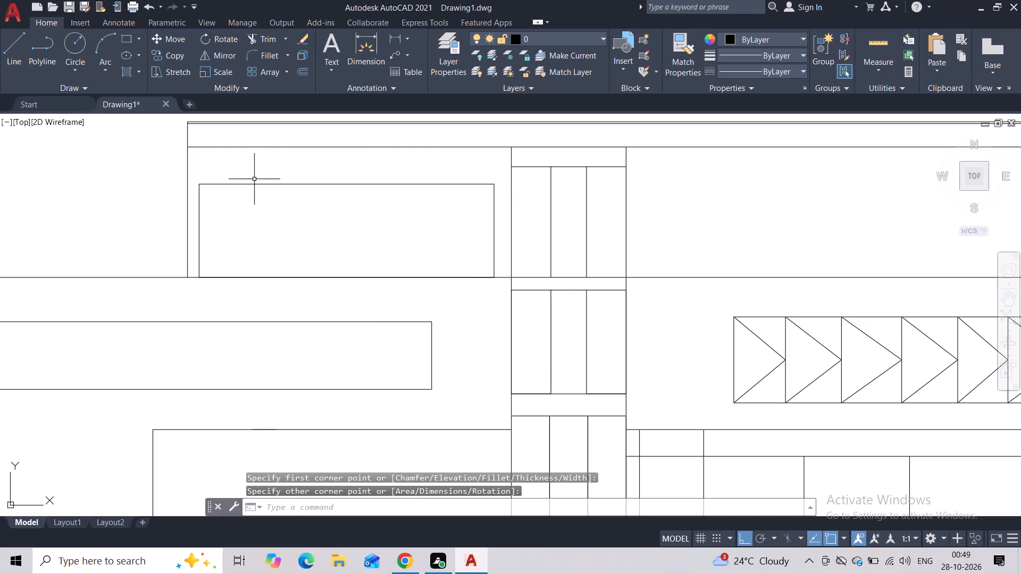
Offset the new window rectangle 2" inward to form its frame.
{"action": "left_click", "coordinate": [15, 58]}
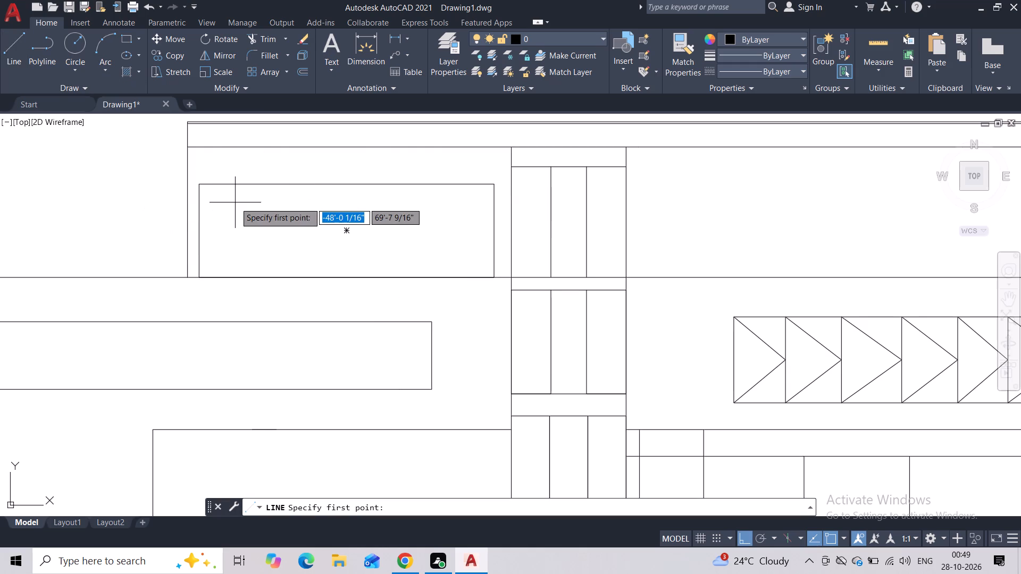
{"action": "key", "text": "Escape"}
{"action": "left_click", "coordinate": [261, 178]}
{"action": "left_click", "coordinate": [259, 209]}
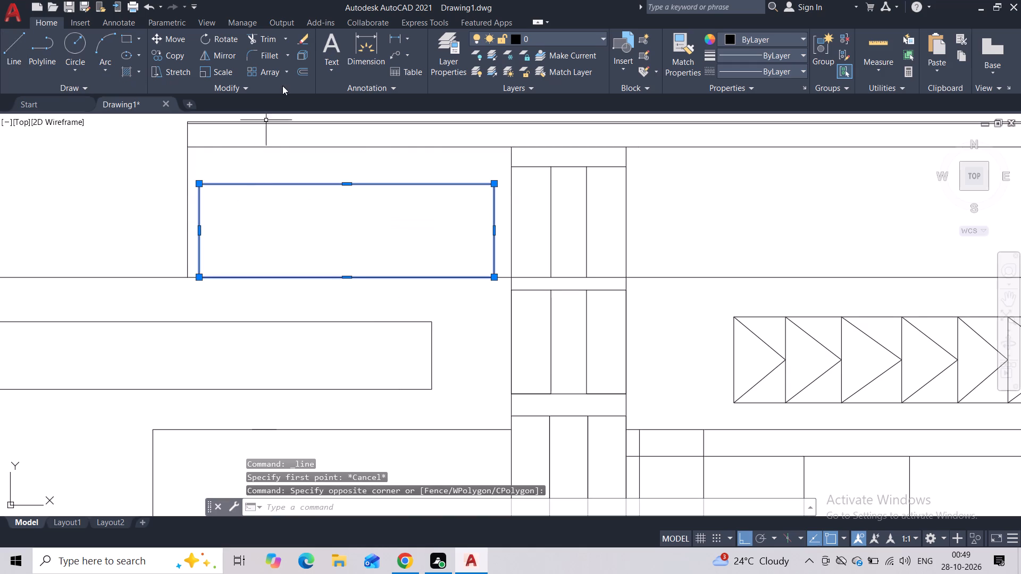
{"action": "left_click", "coordinate": [300, 72]}
{"action": "type", "text": "2\""}
{"action": "key", "text": "Return"}
{"action": "left_click_drag", "start_coordinate": [293, 223], "coordinate": [287, 220]}
{"action": "key", "text": "Escape"}
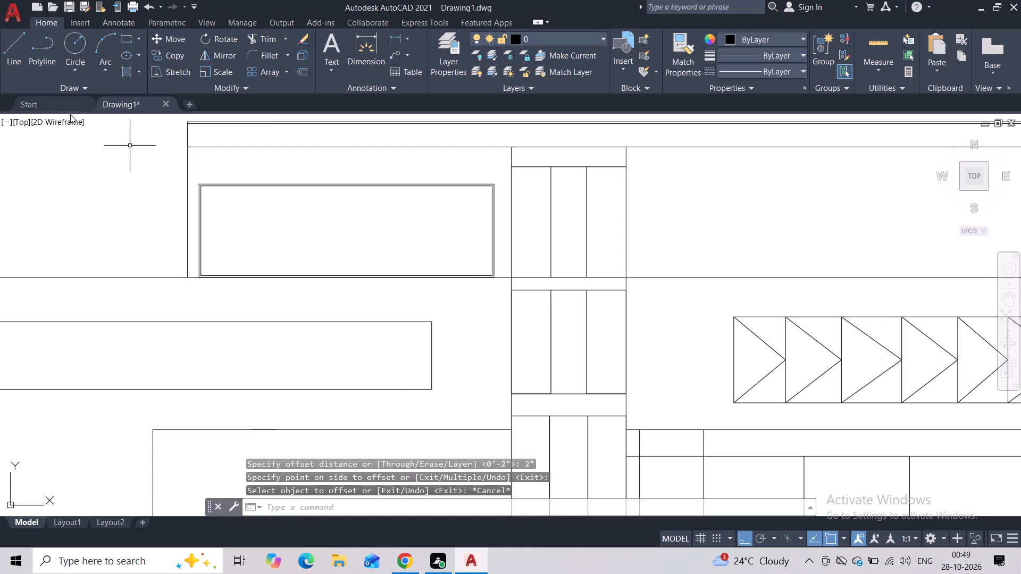
Draw two vertical divider lines, each about 8'-3" high, in the left half of the window's inner frame.
{"action": "left_click", "coordinate": [13, 57]}
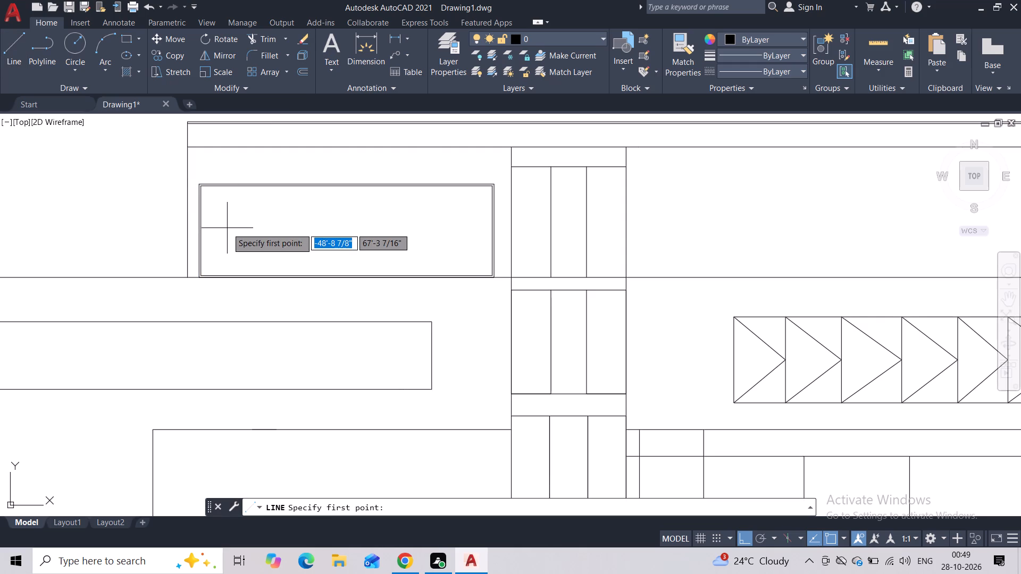
{"action": "left_click", "coordinate": [240, 188]}
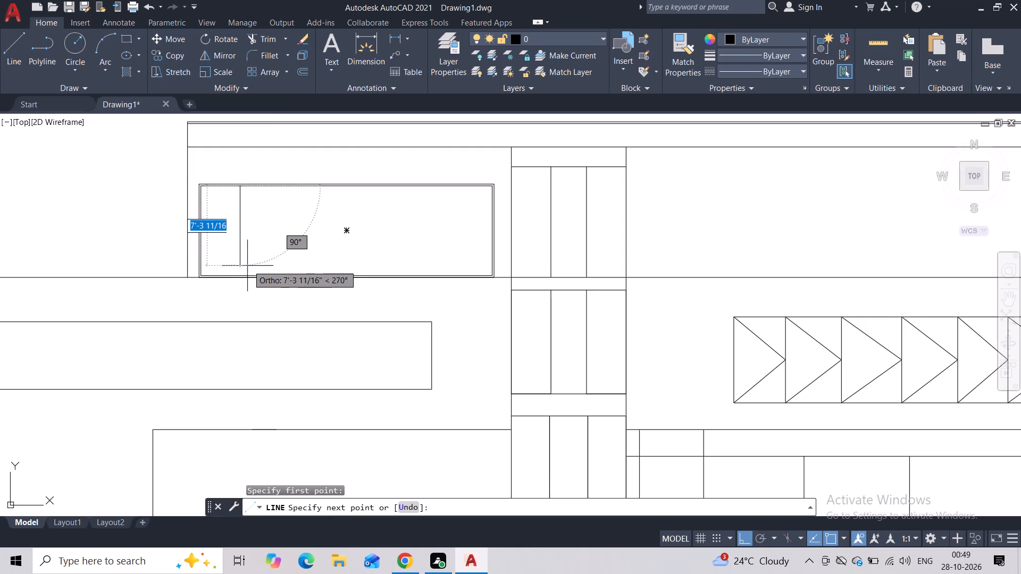
{"action": "left_click", "coordinate": [244, 273]}
{"action": "key", "text": "Escape"}
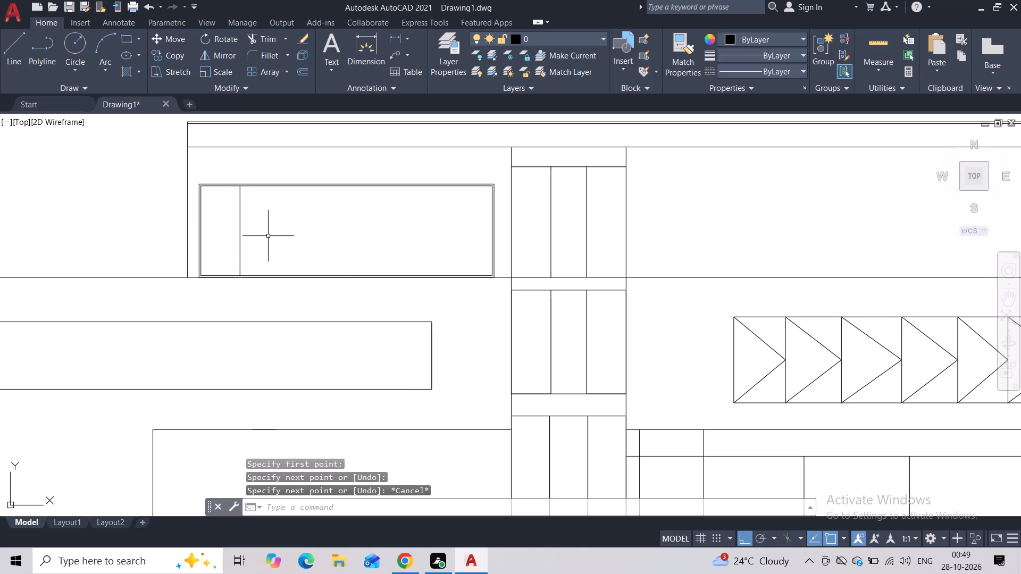
{"action": "key", "text": "space"}
{"action": "left_click", "coordinate": [294, 189]}
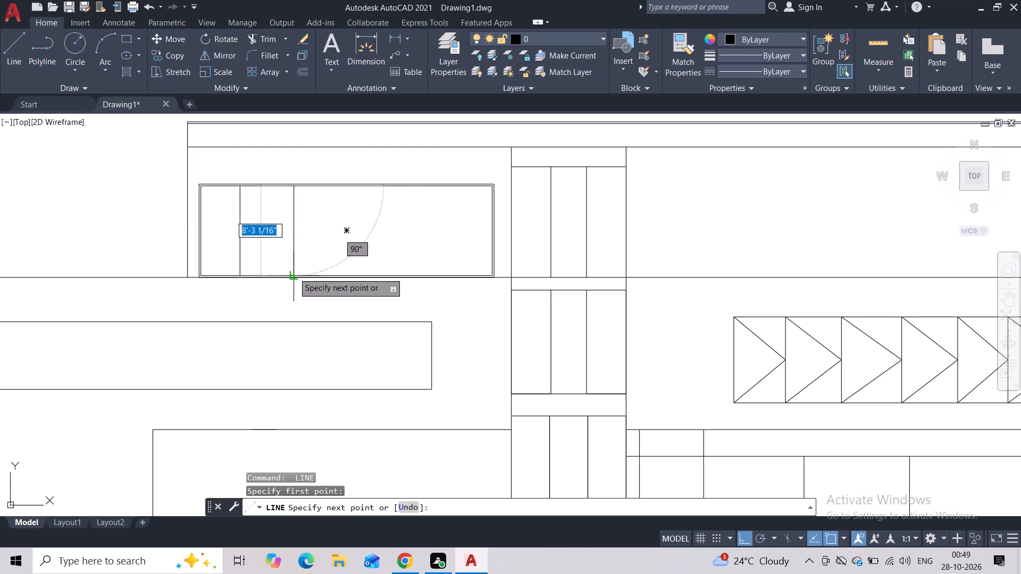
{"action": "left_click", "coordinate": [294, 273]}
{"action": "key", "text": "Escape"}
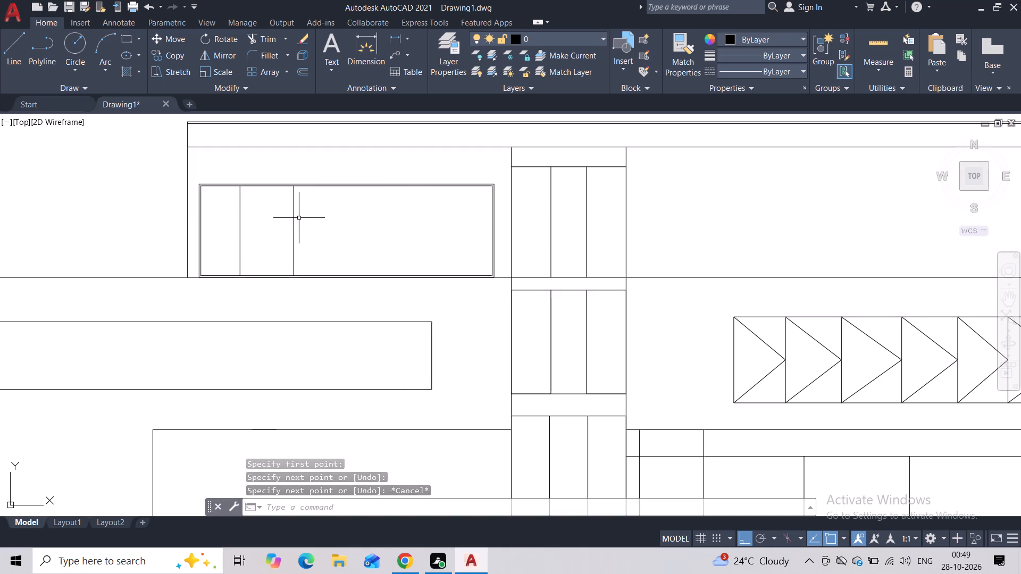
Offset both vertical window dividers 2" to the right to give them thickness.
{"action": "left_click", "coordinate": [299, 218]}
{"action": "left_click", "coordinate": [289, 228]}
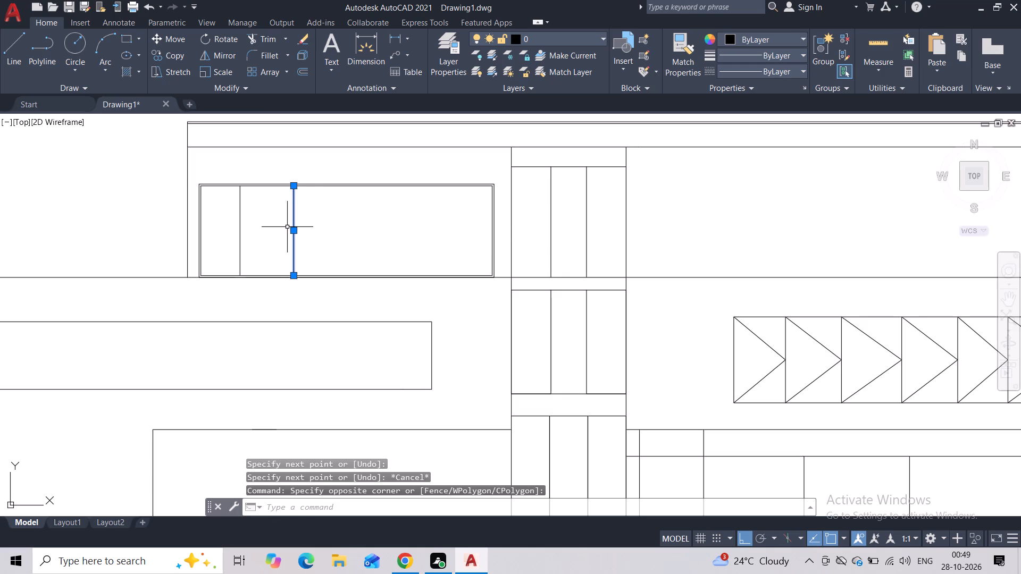
{"action": "left_click", "coordinate": [299, 77]}
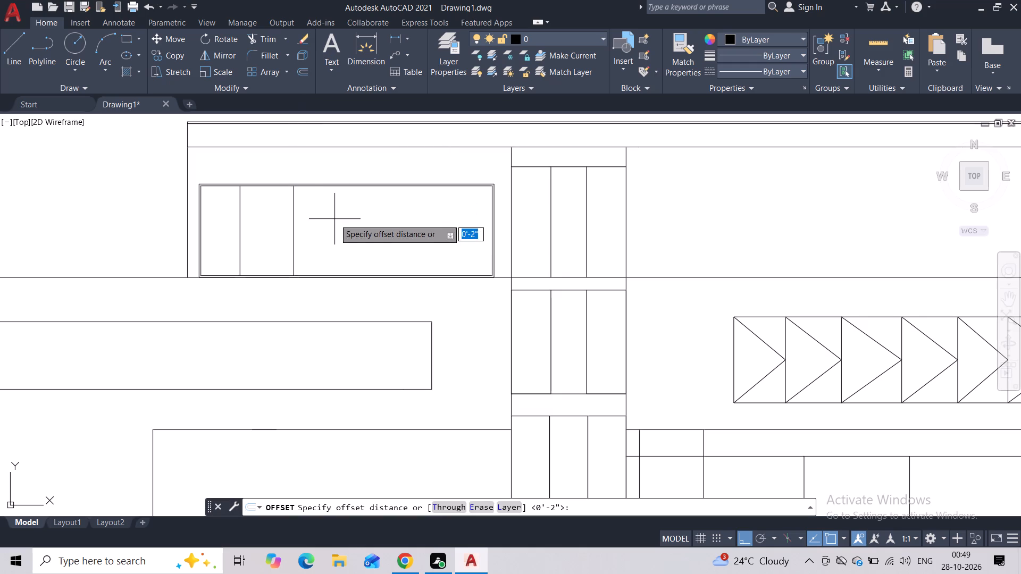
{"action": "type", "text": "2\""}
{"action": "key", "text": "Return"}
{"action": "left_click", "coordinate": [334, 219]}
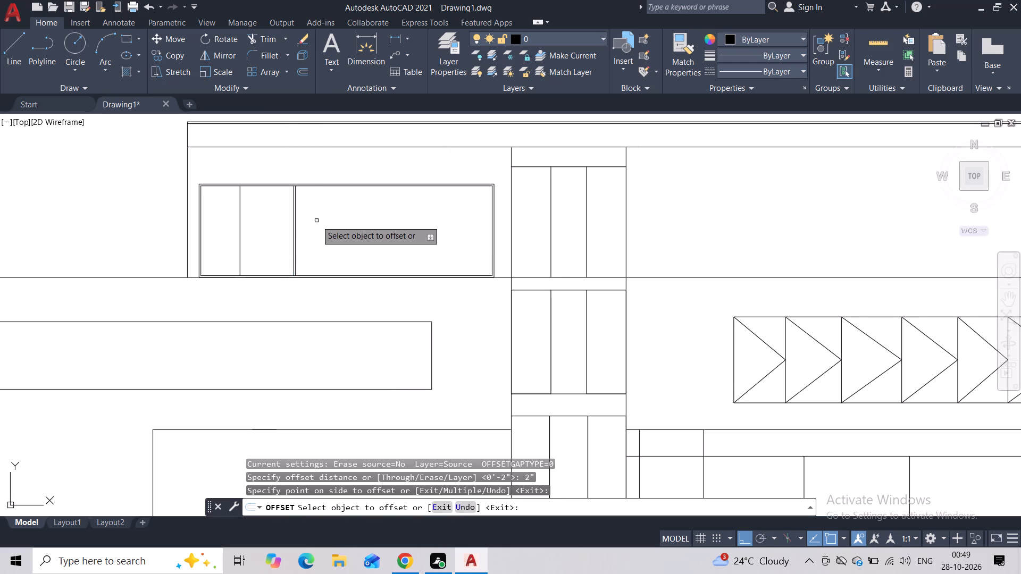
{"action": "left_click", "coordinate": [240, 232]}
{"action": "left_click", "coordinate": [270, 245]}
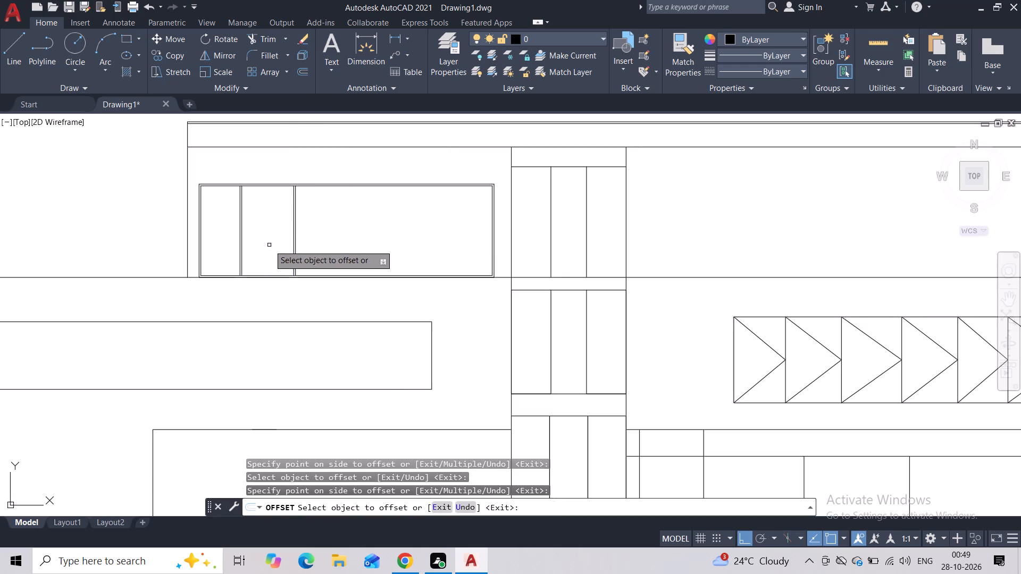
Draw a third vertical divider line across the full height of the inner frame in the right half of the rooftop window.
{"action": "key", "text": "Escape"}
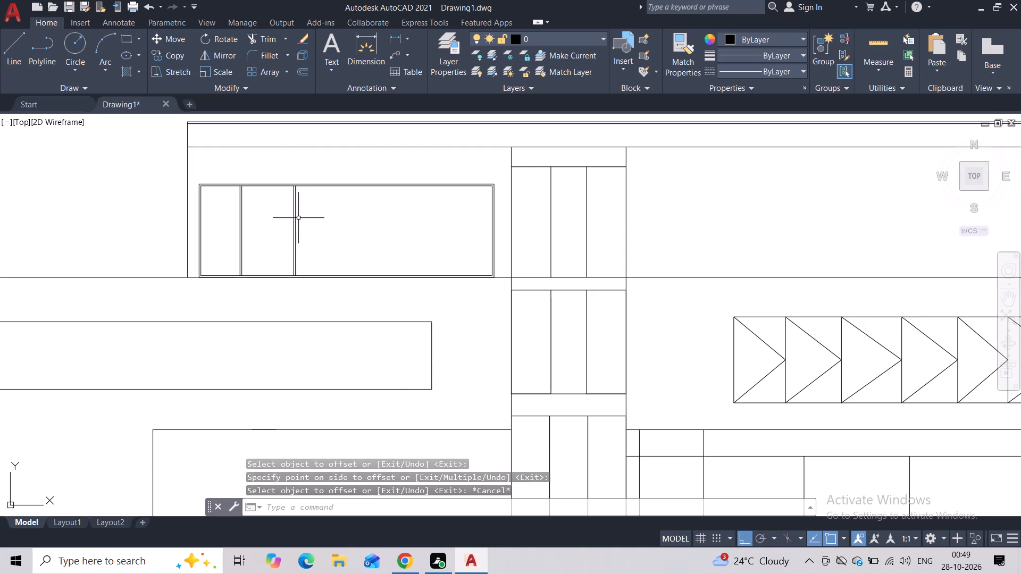
{"action": "left_click", "coordinate": [12, 54]}
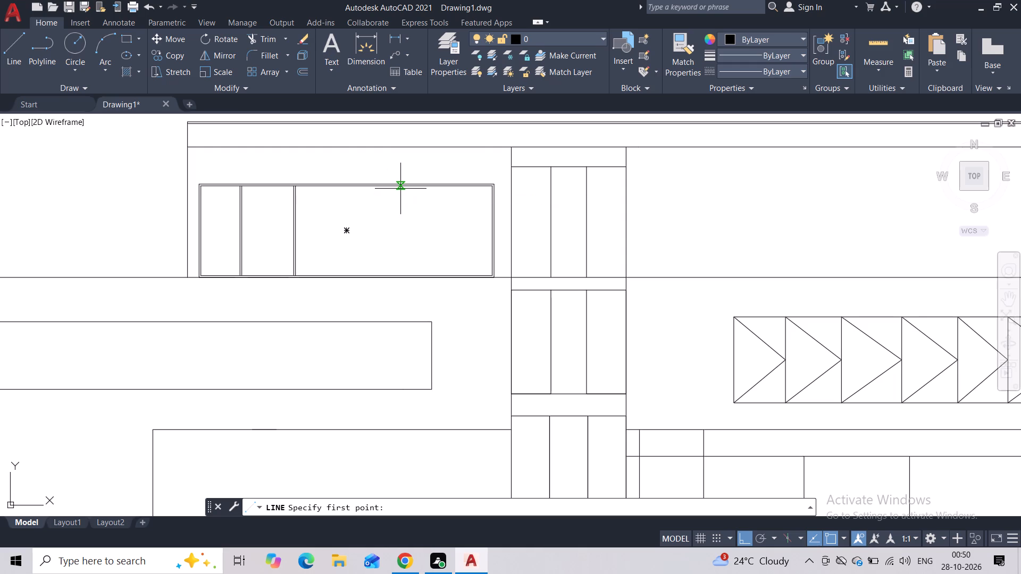
{"action": "left_click", "coordinate": [415, 187]}
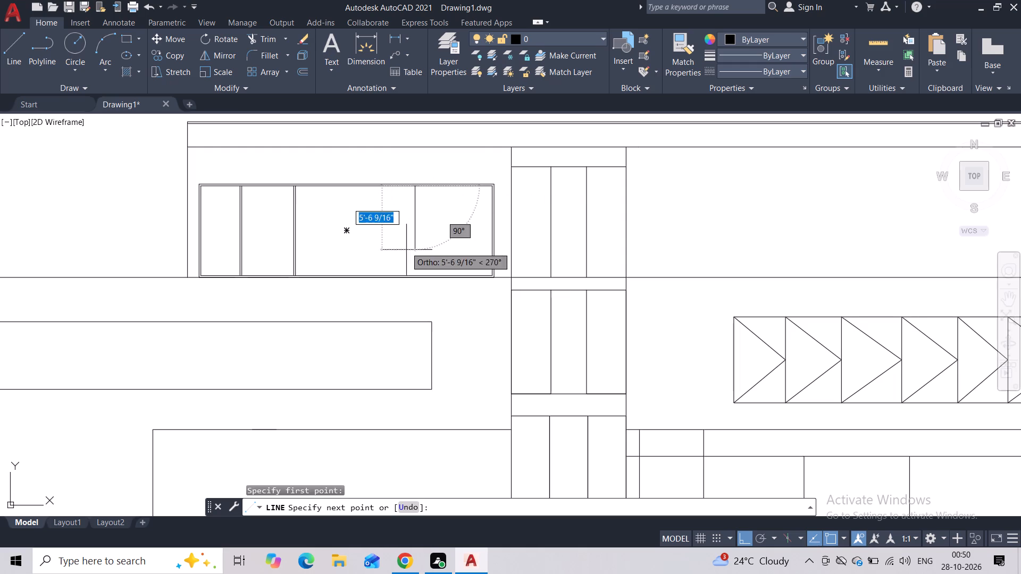
{"action": "left_click", "coordinate": [408, 269]}
{"action": "key", "text": "Escape"}
Offset the new divider line 2" to the left to give it thickness.
{"action": "left_click", "coordinate": [434, 223]}
{"action": "left_click", "coordinate": [405, 225]}
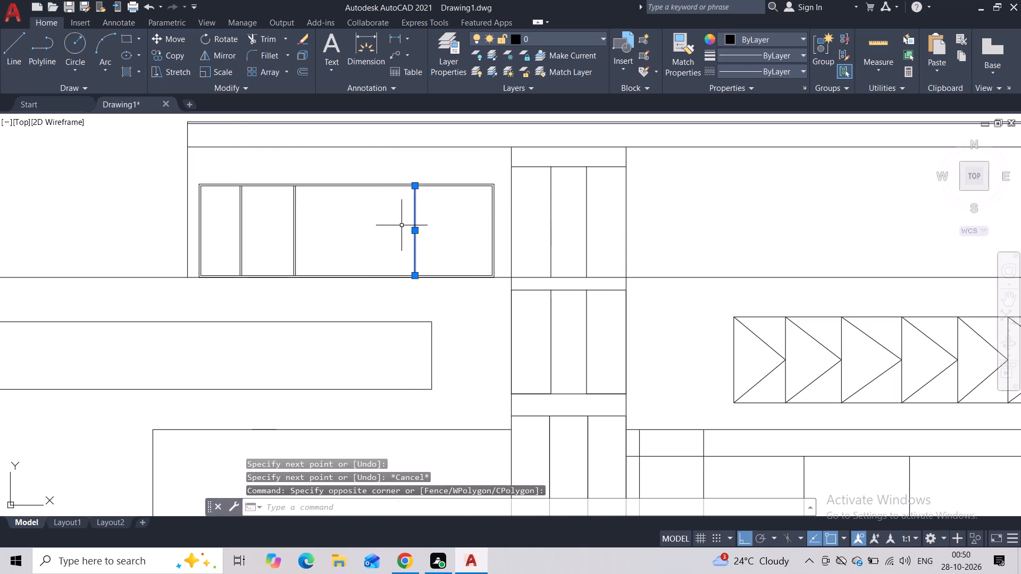
{"action": "left_click", "coordinate": [307, 70]}
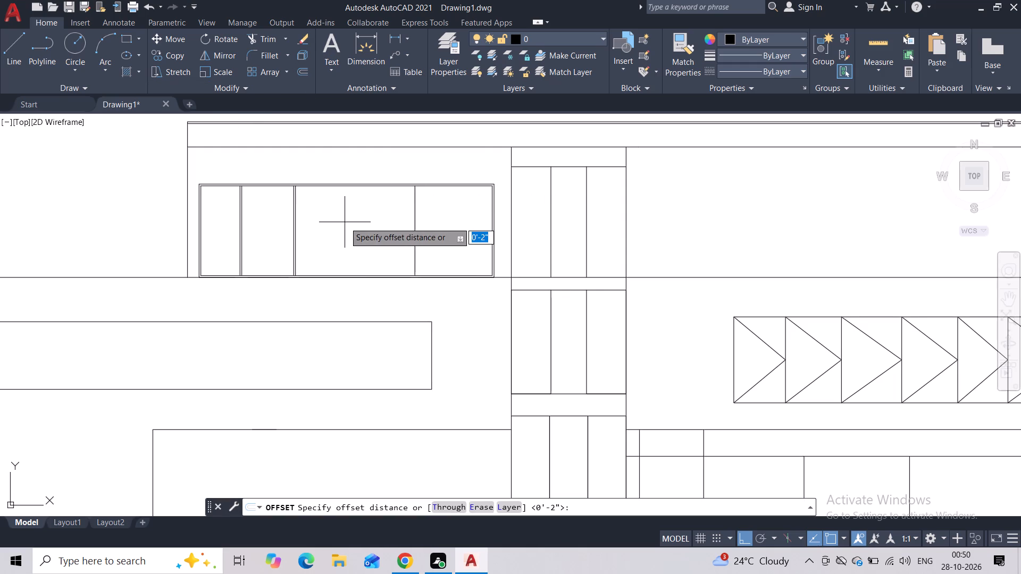
{"action": "type", "text": "2\""}
{"action": "key", "text": "Return"}
{"action": "left_click", "coordinate": [344, 221]}
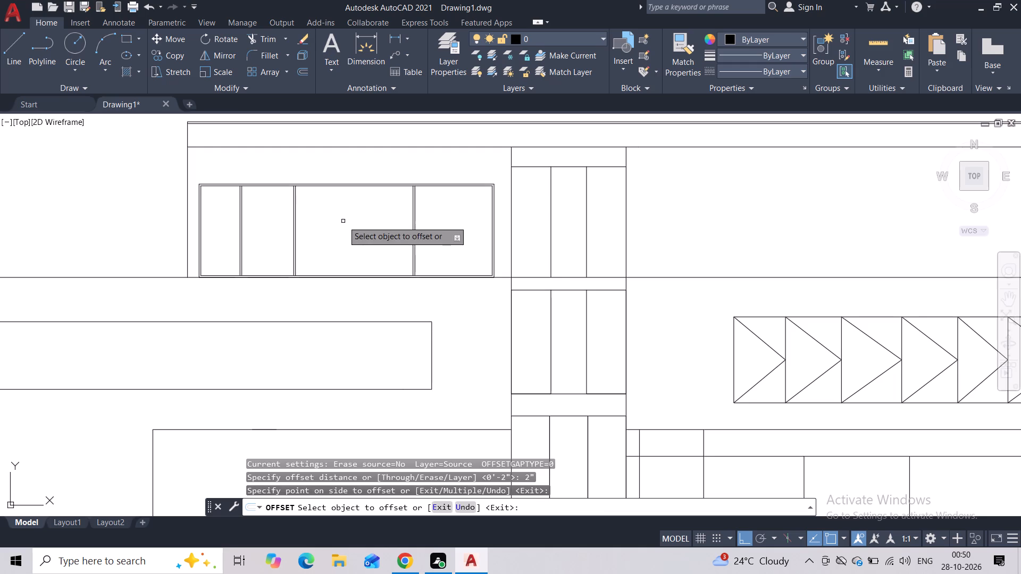
{"action": "key", "text": "Escape"}
Move the middle divider's pair of lines a short distance to the right along the rooftop window's inner frame.
{"action": "left_click", "coordinate": [315, 217]}
{"action": "left_click", "coordinate": [291, 231]}
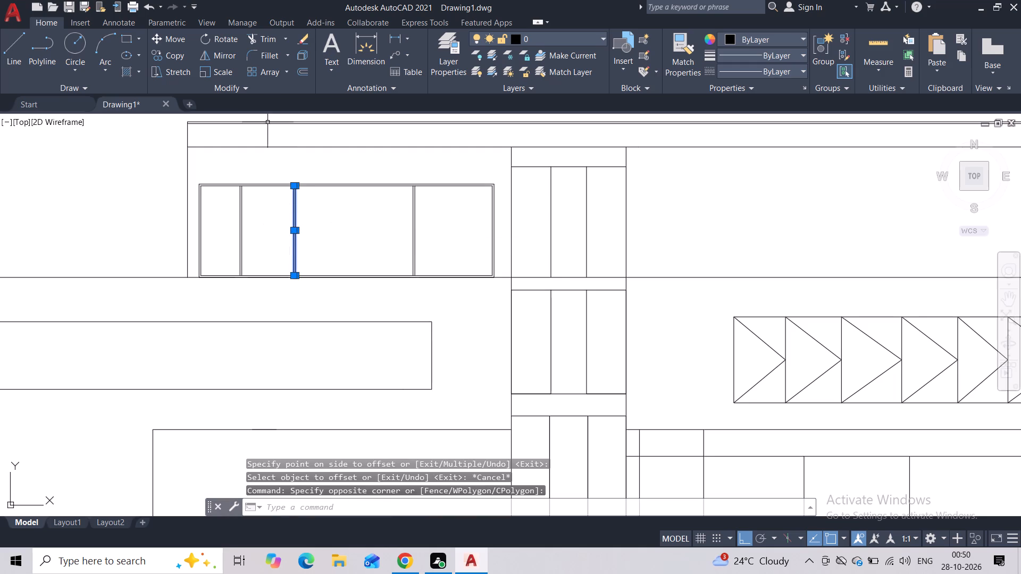
{"action": "left_click", "coordinate": [174, 41]}
{"action": "scroll", "coordinate": [270, 183], "scroll_direction": "up", "scroll_amount": 2}
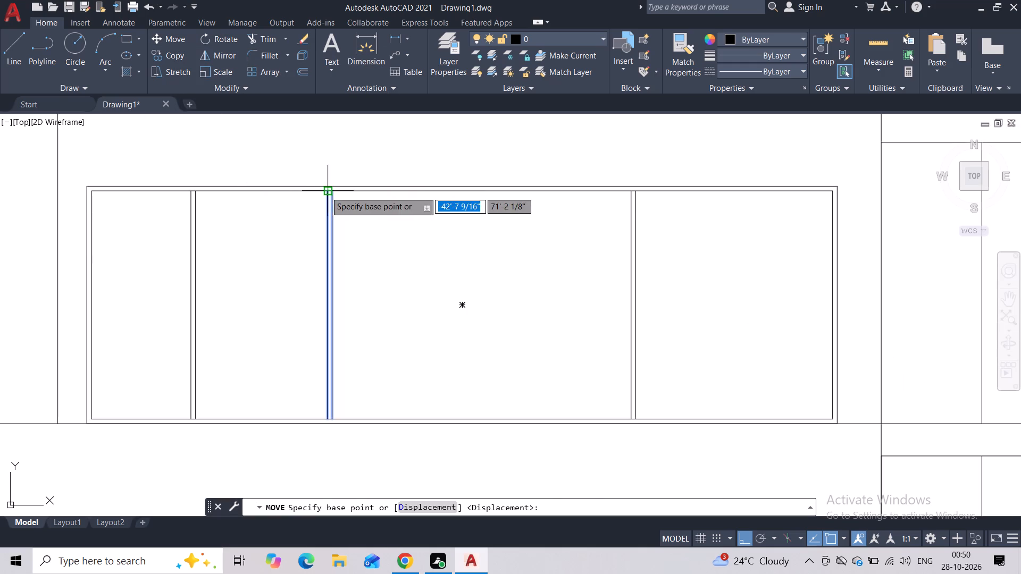
{"action": "left_click", "coordinate": [325, 191]}
{"action": "left_click", "coordinate": [355, 191]}
{"action": "key", "text": "Escape"}
Start a rectangle for another opening in the rooftop storey, on the right side of the tower.
{"action": "scroll", "coordinate": [344, 220], "scroll_direction": "down", "scroll_amount": 5}
{"action": "scroll", "coordinate": [344, 221], "scroll_direction": "up", "scroll_amount": 2}
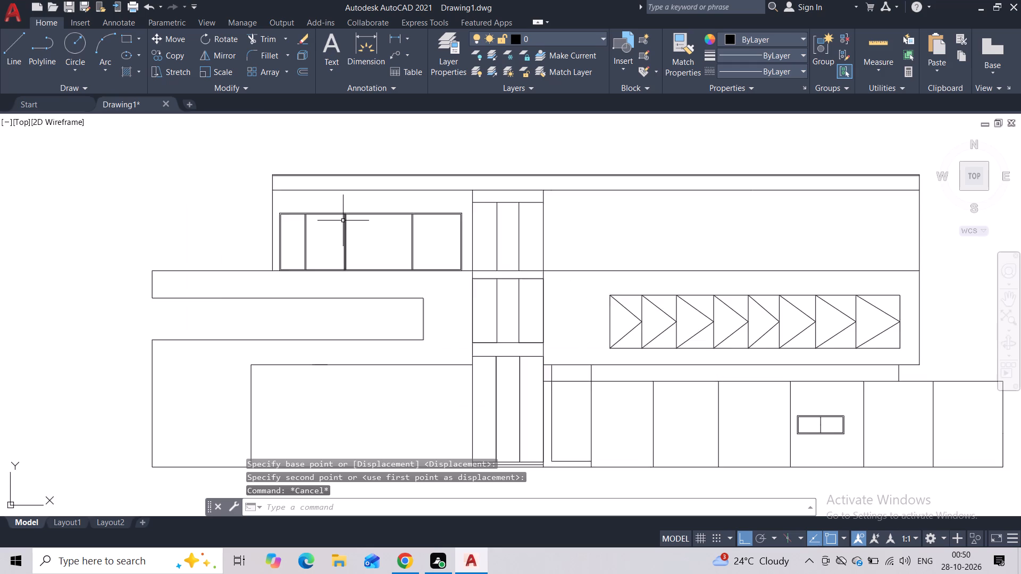
{"action": "scroll", "coordinate": [343, 221], "scroll_direction": "down", "scroll_amount": 3}
{"action": "scroll", "coordinate": [343, 221], "scroll_direction": "up", "scroll_amount": 4}
{"action": "scroll", "coordinate": [342, 221], "scroll_direction": "down", "scroll_amount": 3}
{"action": "scroll", "coordinate": [342, 221], "scroll_direction": "up", "scroll_amount": 3}
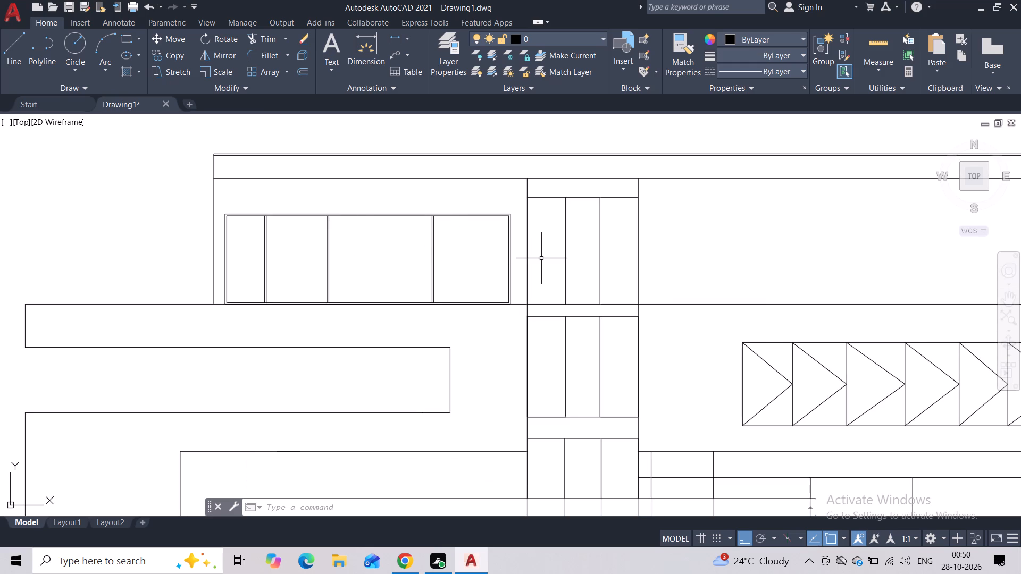
{"action": "middle_click_drag", "start_coordinate": [577, 239], "coordinate": [422, 246]}
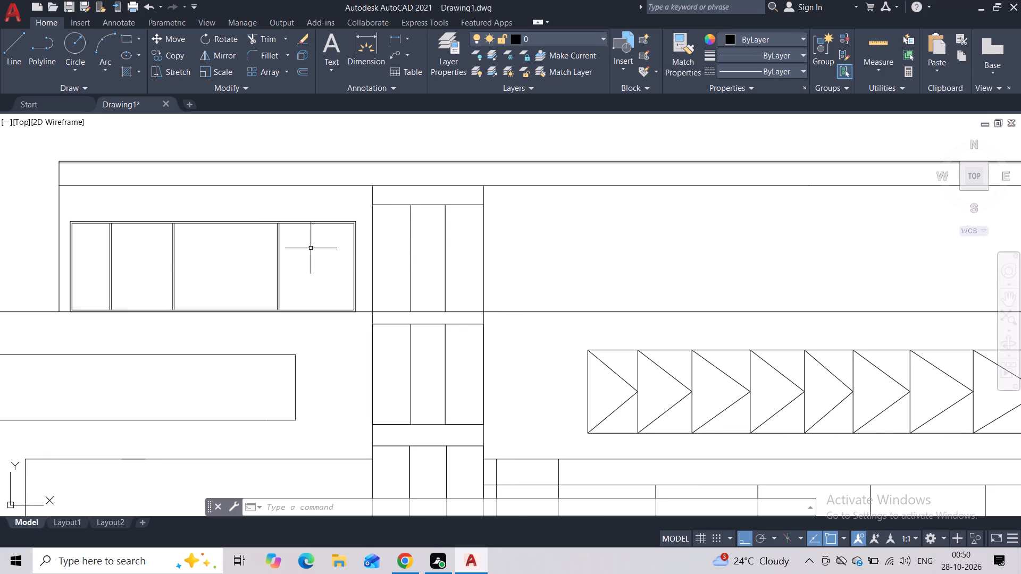
{"action": "left_click", "coordinate": [124, 43]}
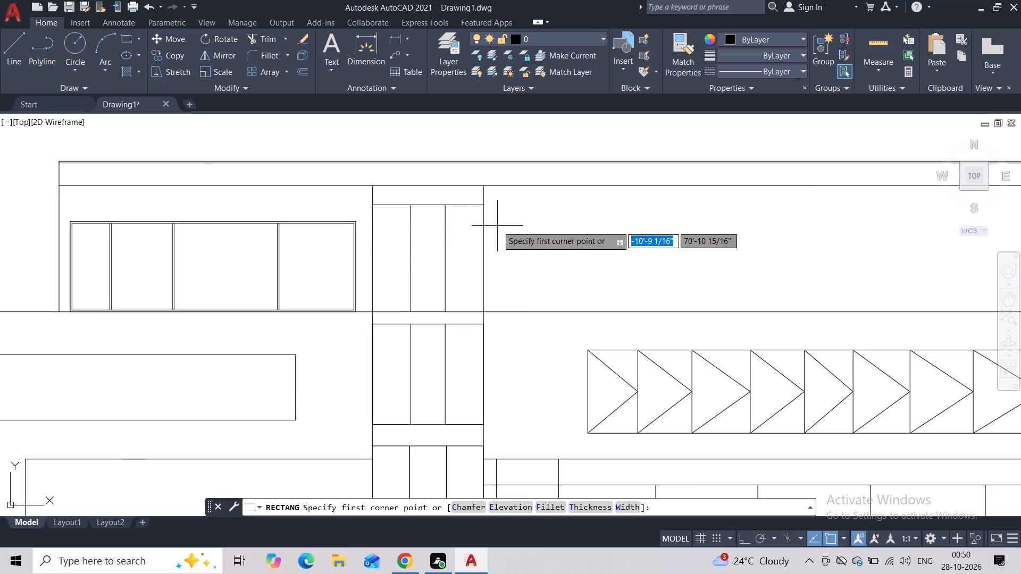
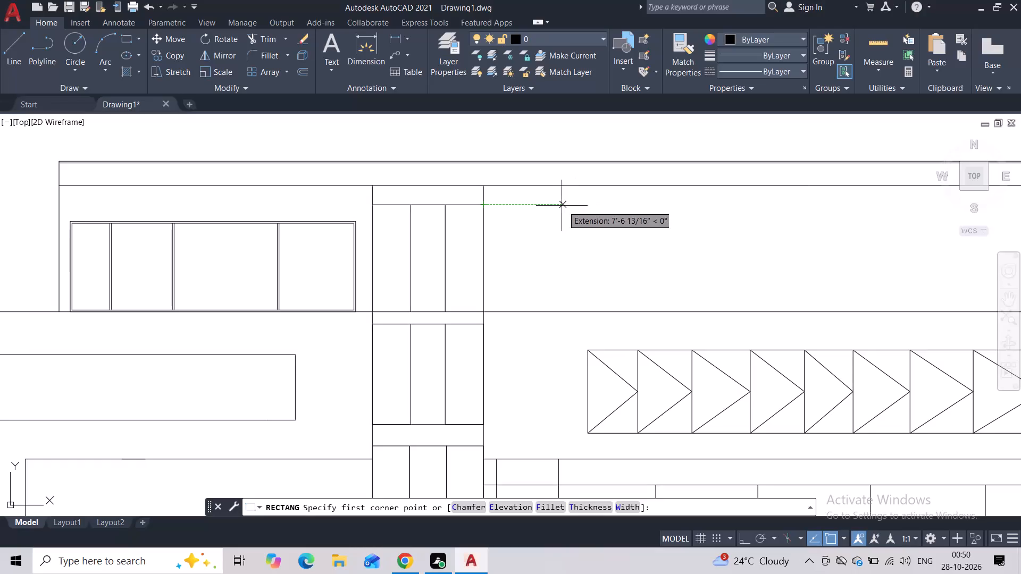
Draw the opening's rectangle to the right of the tower, about 18' wide and 10' high, ending on the rooftop storey's base line.
{"action": "left_click", "coordinate": [555, 207]}
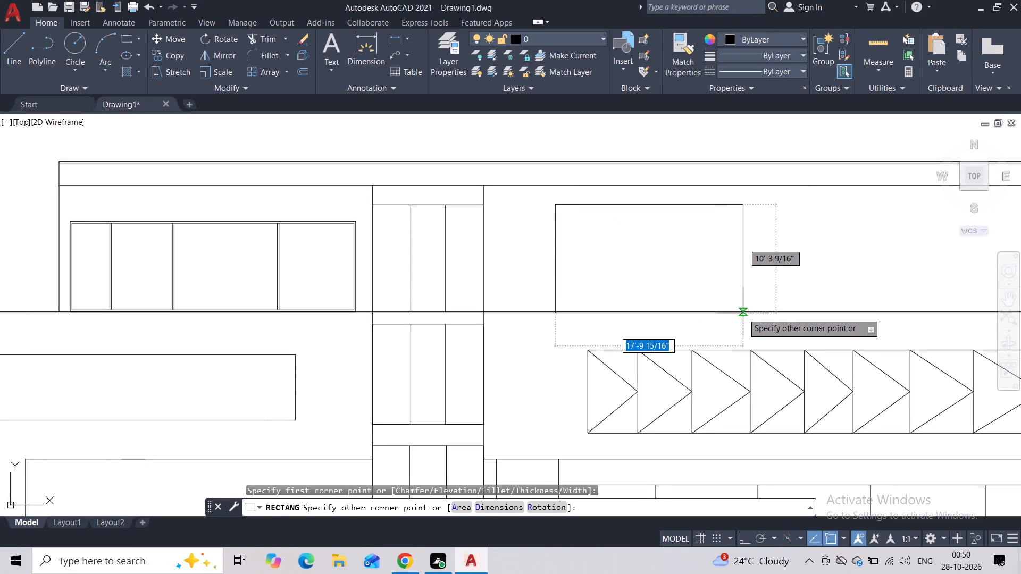
{"action": "left_click", "coordinate": [743, 313]}
Draw two full-height vertical lines dividing the new rectangle into three roughly equal panels.
{"action": "left_click", "coordinate": [15, 62]}
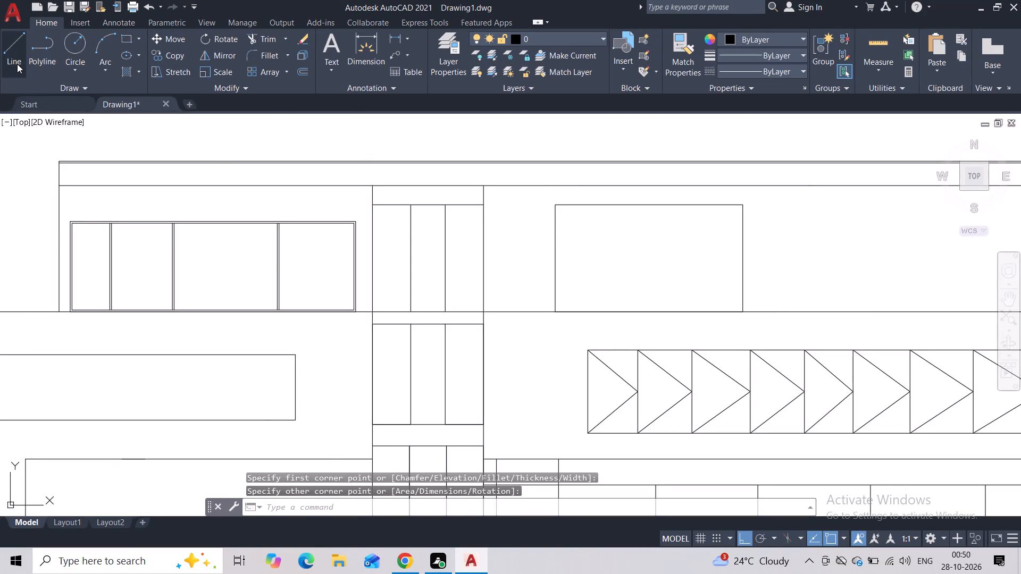
{"action": "left_click", "coordinate": [616, 204]}
{"action": "left_click", "coordinate": [612, 313]}
{"action": "key", "text": "Escape"}
{"action": "key", "text": "space"}
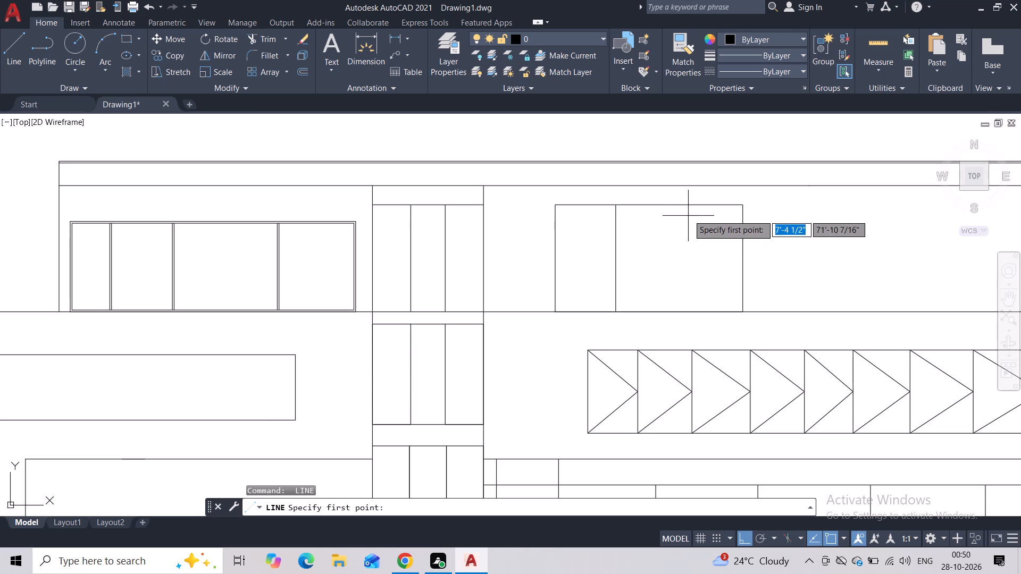
{"action": "left_click", "coordinate": [680, 207]}
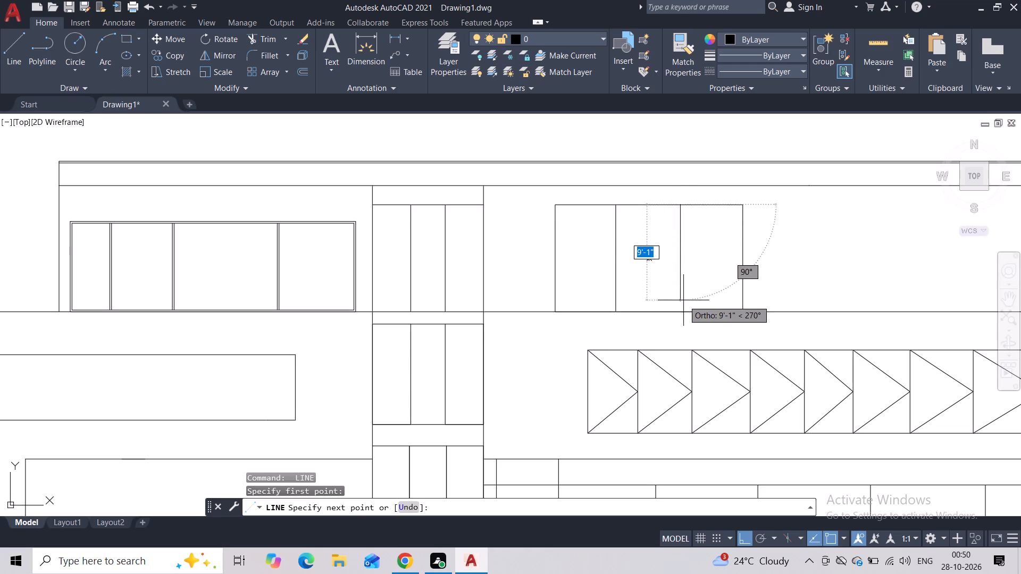
{"action": "left_click", "coordinate": [683, 310]}
{"action": "key", "text": "Escape"}
Draw a triangle in the upper half of the rightmost panel, with its apex on the top edge and its base at mid-height.
{"action": "key", "text": "space"}
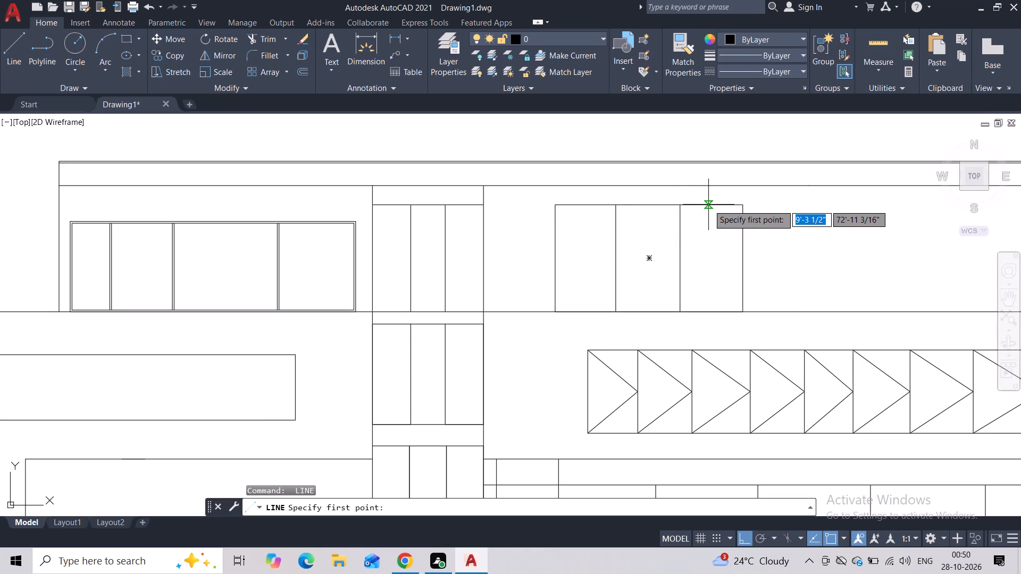
{"action": "left_click", "coordinate": [708, 205]}
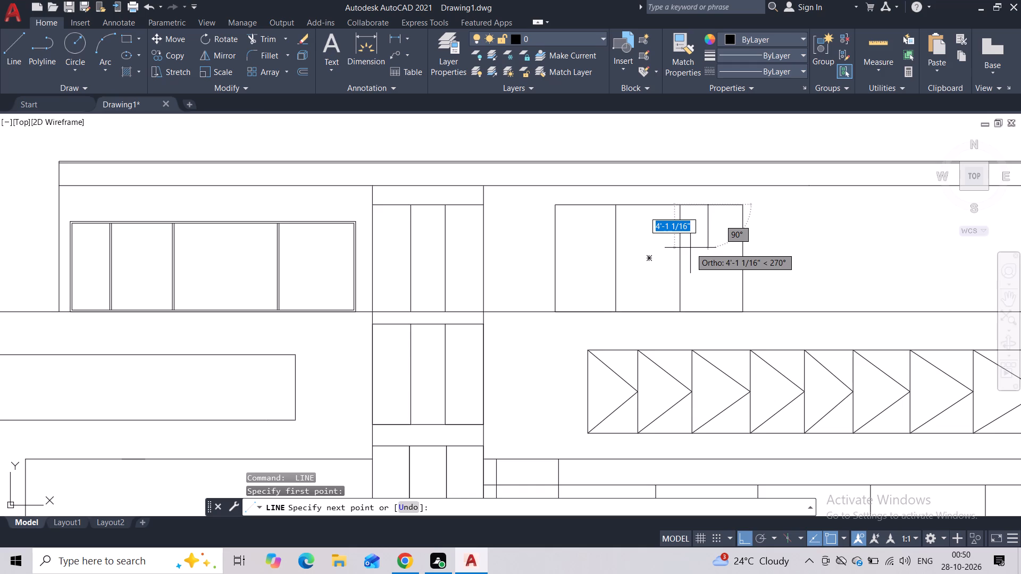
{"action": "key", "text": "F8"}
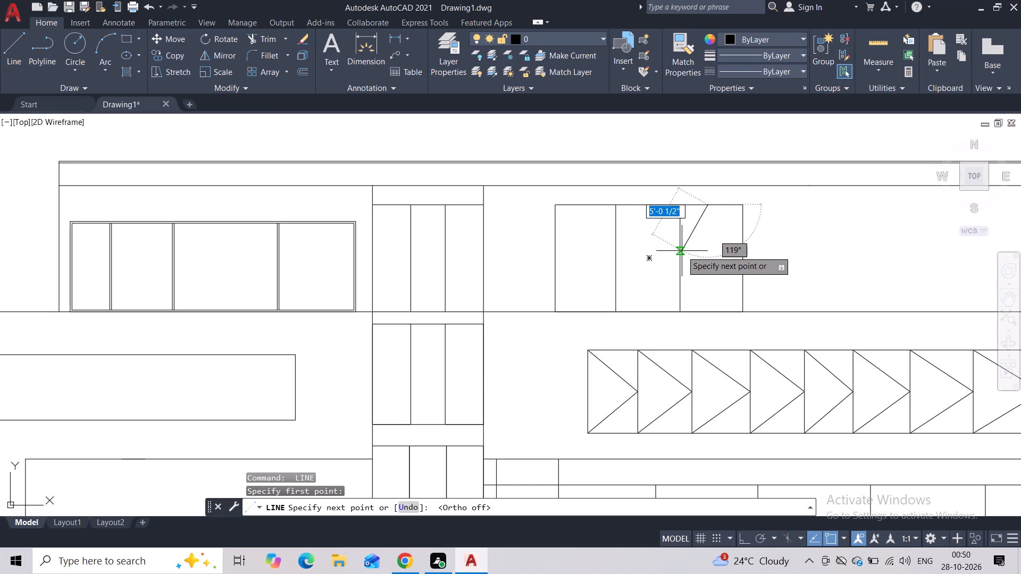
{"action": "left_click", "coordinate": [679, 252]}
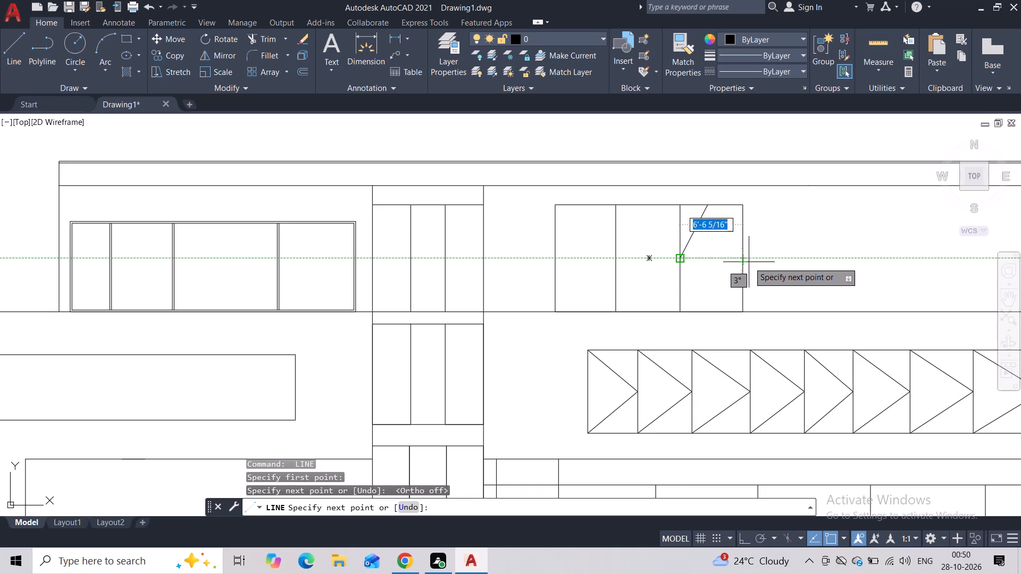
{"action": "left_click", "coordinate": [743, 258]}
{"action": "left_click", "coordinate": [710, 211]}
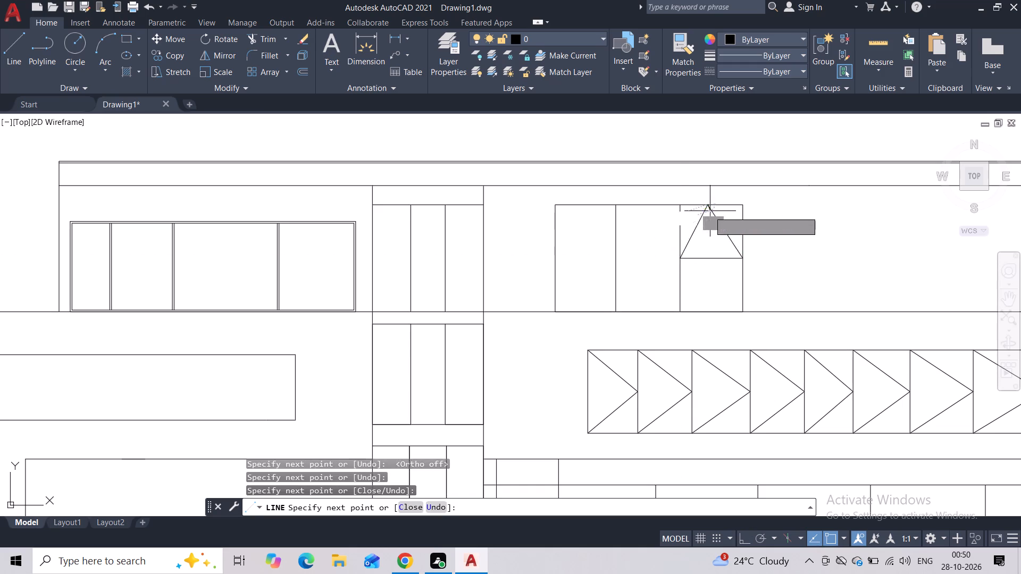
{"action": "key", "text": "Escape"}
Offset the three-panel window's outline 2" outward to form its outer frame.
{"action": "scroll", "coordinate": [717, 241], "scroll_direction": "down", "scroll_amount": 1}
{"action": "scroll", "coordinate": [717, 241], "scroll_direction": "up", "scroll_amount": 1}
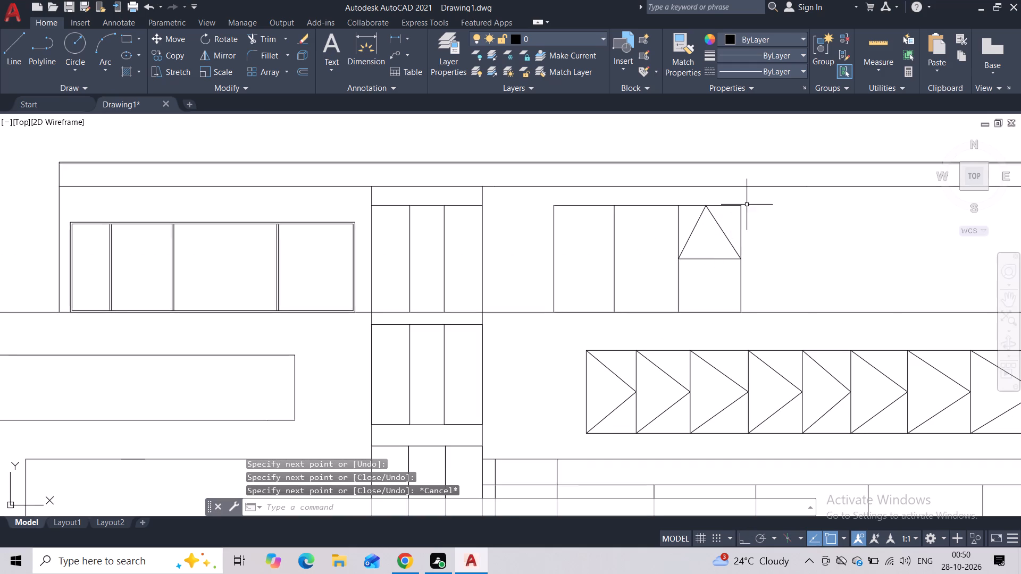
{"action": "left_click", "coordinate": [749, 204]}
{"action": "left_click", "coordinate": [648, 281]}
{"action": "left_click", "coordinate": [308, 74]}
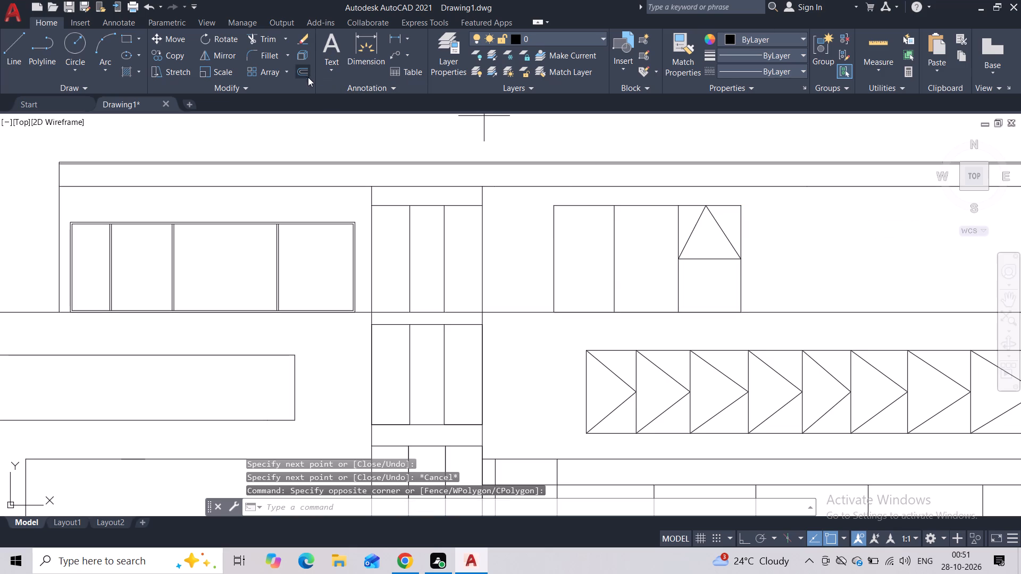
{"action": "type", "text": "2\""}
{"action": "key", "text": "Return"}
{"action": "left_click", "coordinate": [551, 237]}
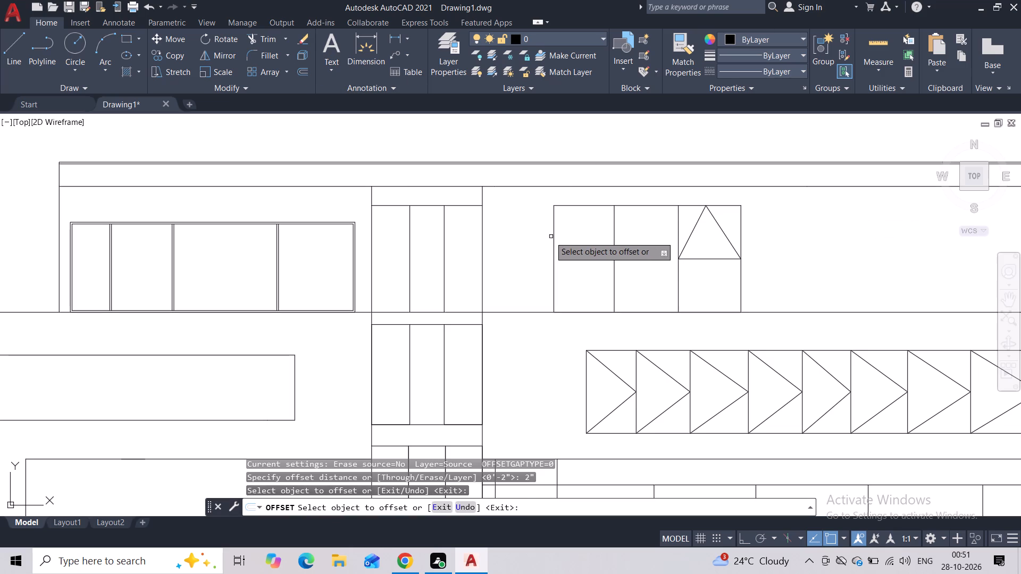
{"action": "left_click", "coordinate": [551, 239]}
{"action": "left_click", "coordinate": [554, 240]}
{"action": "left_click", "coordinate": [522, 232]}
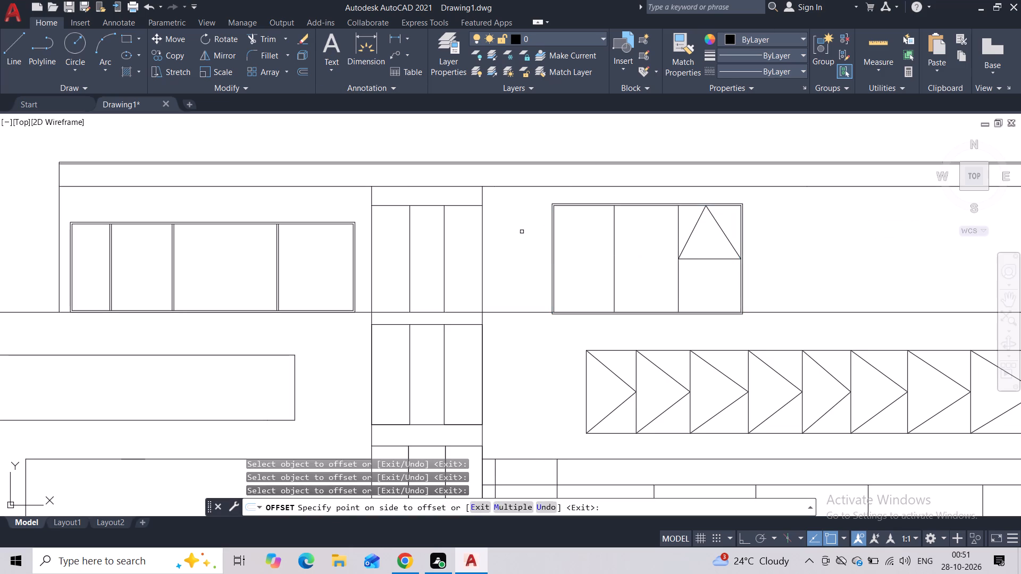
Offset both vertical dividers of the three-panel window 2" to the left.
{"action": "left_click", "coordinate": [613, 248]}
{"action": "left_click", "coordinate": [592, 246]}
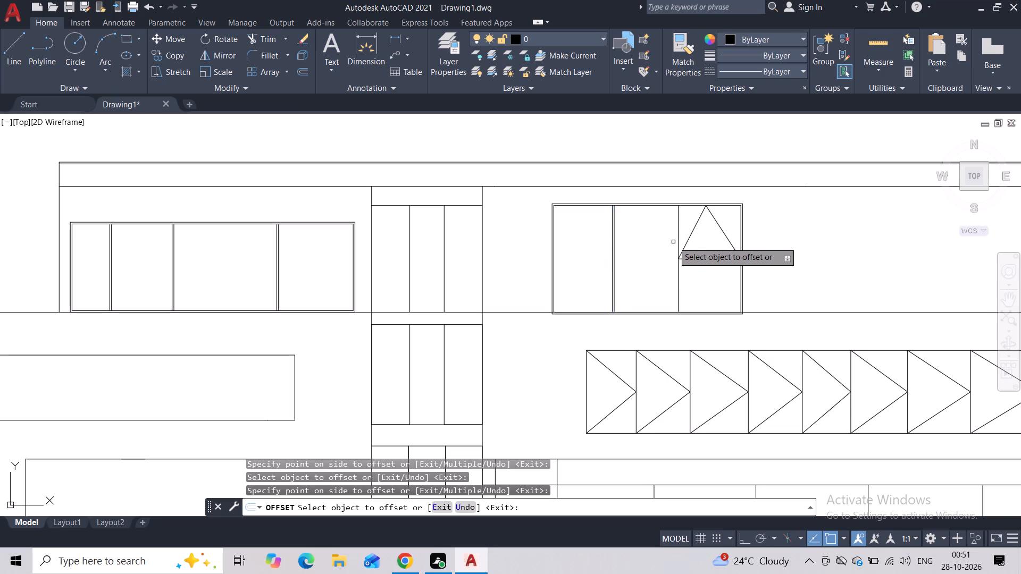
{"action": "left_click", "coordinate": [678, 235]}
{"action": "left_click", "coordinate": [654, 234]}
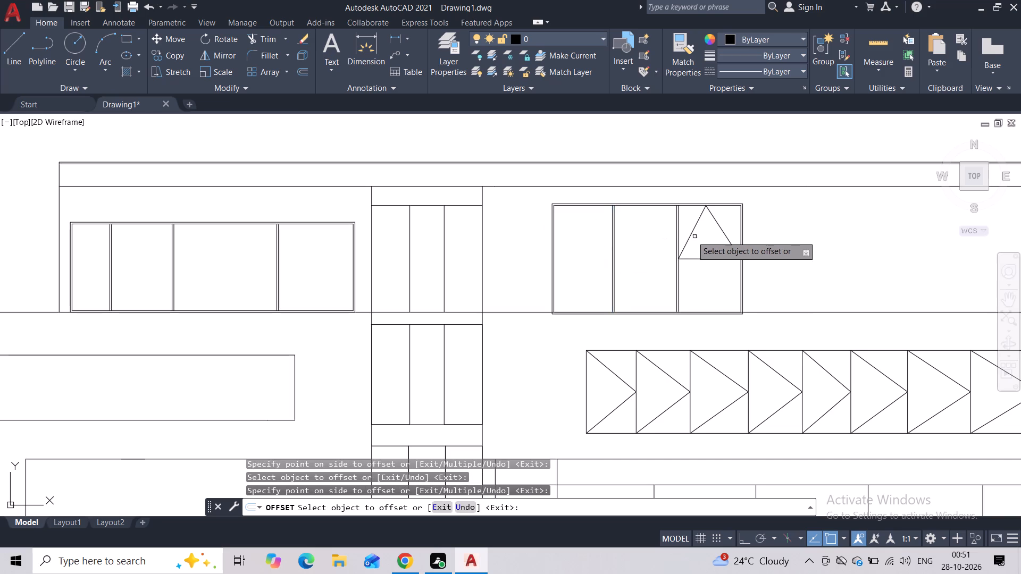
Offset the two sloping sides and the base of the triangle 2" inward.
{"action": "left_click", "coordinate": [687, 235]}
{"action": "left_click", "coordinate": [690, 237]}
{"action": "left_click", "coordinate": [699, 242]}
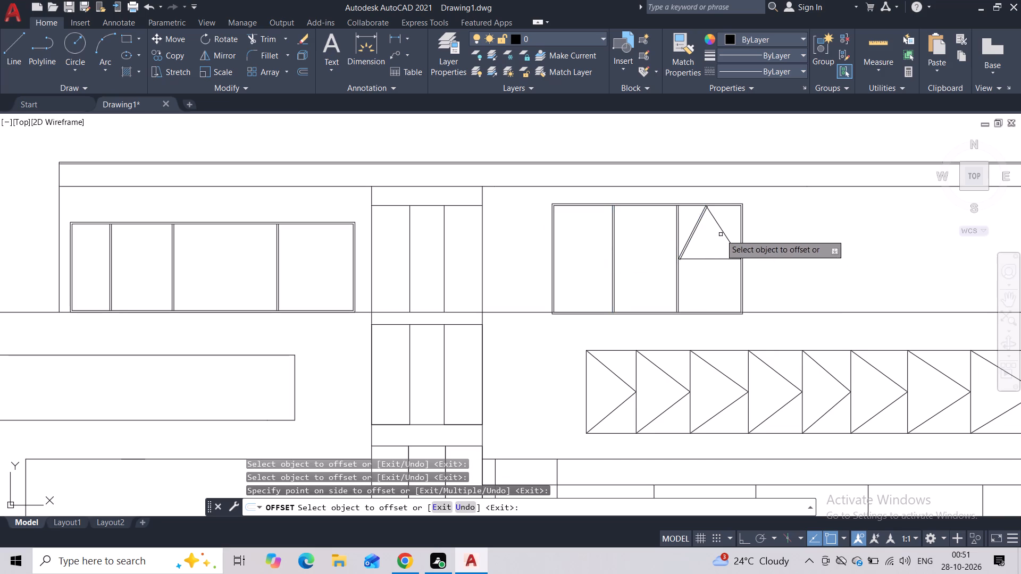
{"action": "left_click", "coordinate": [723, 232]}
{"action": "left_click", "coordinate": [713, 234]}
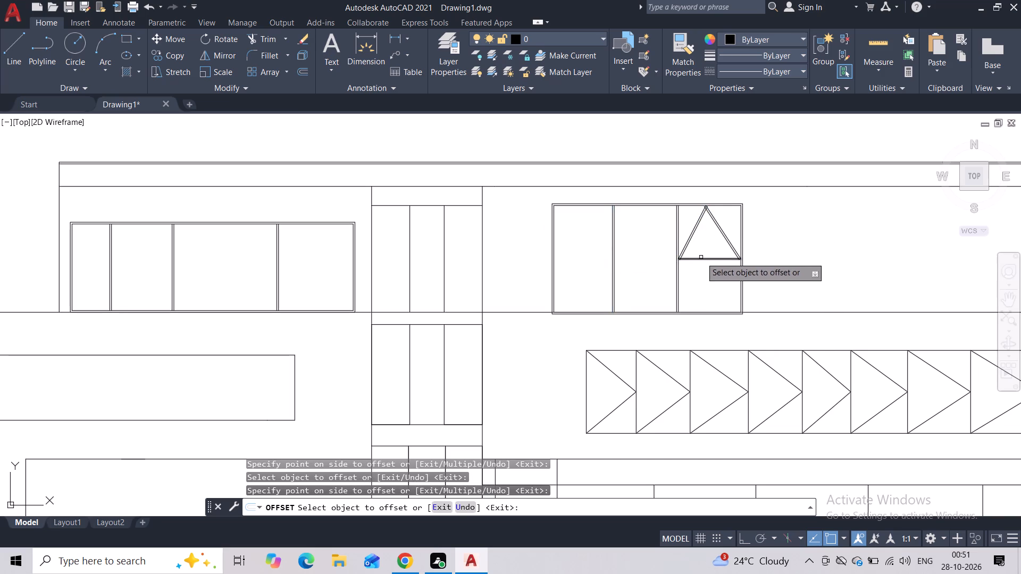
{"action": "left_click", "coordinate": [701, 257]}
{"action": "left_click", "coordinate": [694, 245]}
{"action": "key", "text": "Escape"}
Trim the overlapping line ends at the lower-left corner of the double-lined triangle.
{"action": "scroll", "coordinate": [694, 244], "scroll_direction": "up", "scroll_amount": 5}
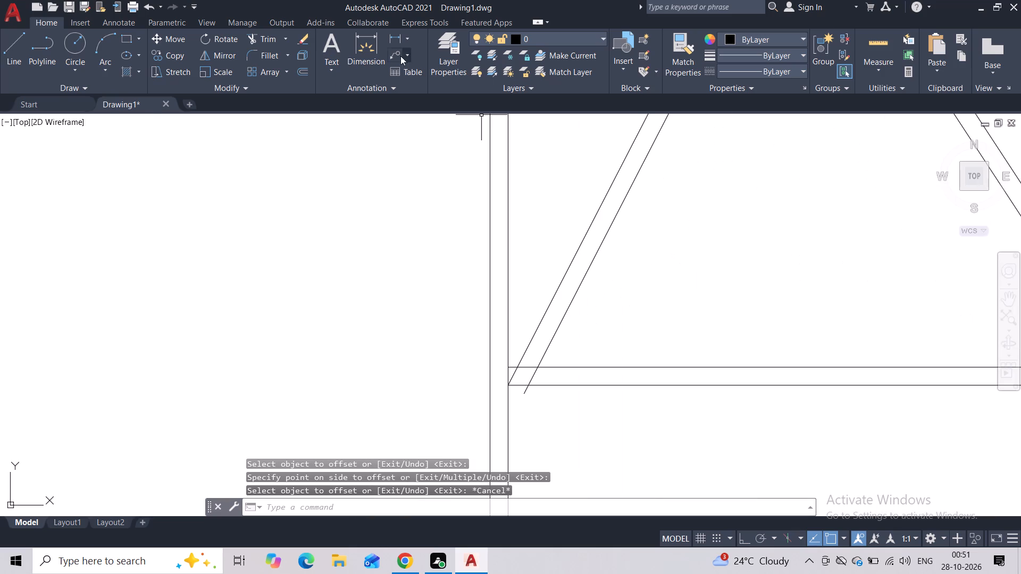
{"action": "left_click", "coordinate": [261, 42]}
{"action": "scroll", "coordinate": [534, 402], "scroll_direction": "up", "scroll_amount": 1}
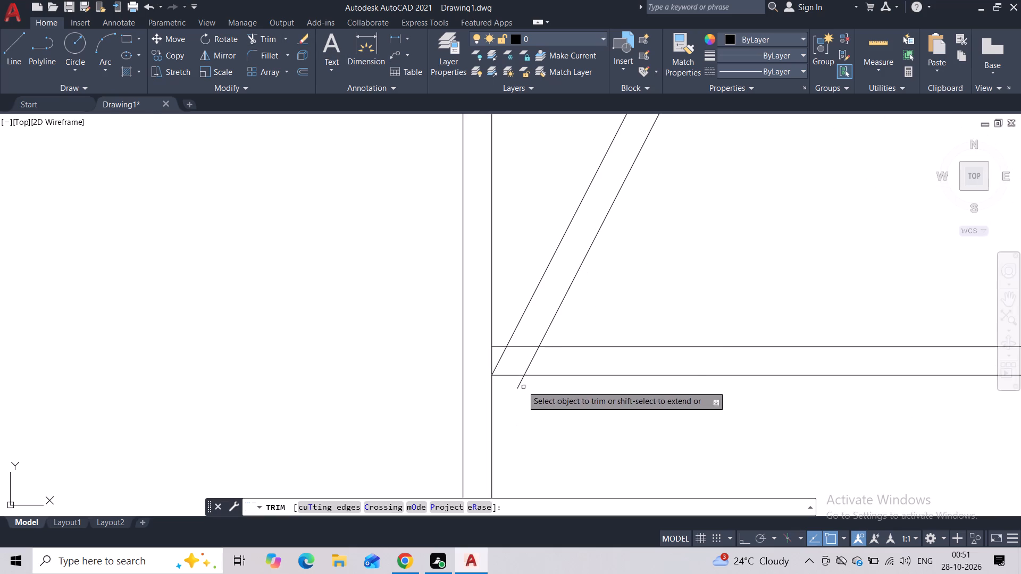
{"action": "scroll", "coordinate": [501, 352], "scroll_direction": "up", "scroll_amount": 2}
{"action": "left_click_drag", "start_coordinate": [486, 322], "coordinate": [483, 344]}
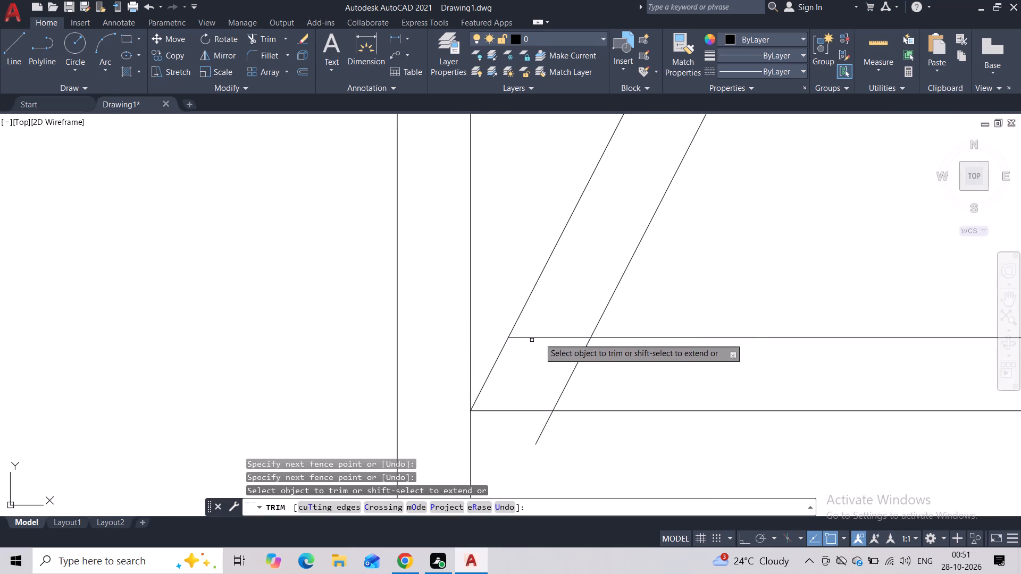
{"action": "left_click_drag", "start_coordinate": [557, 329], "coordinate": [613, 383]}
{"action": "left_click_drag", "start_coordinate": [563, 414], "coordinate": [539, 421]}
Trim the overlapping line ends at the lower-right corner of the double-lined triangle.
{"action": "scroll", "coordinate": [570, 372], "scroll_direction": "down", "scroll_amount": 4}
{"action": "middle_click_drag", "start_coordinate": [801, 376], "coordinate": [587, 359]}
{"action": "scroll", "coordinate": [697, 356], "scroll_direction": "up", "scroll_amount": 2}
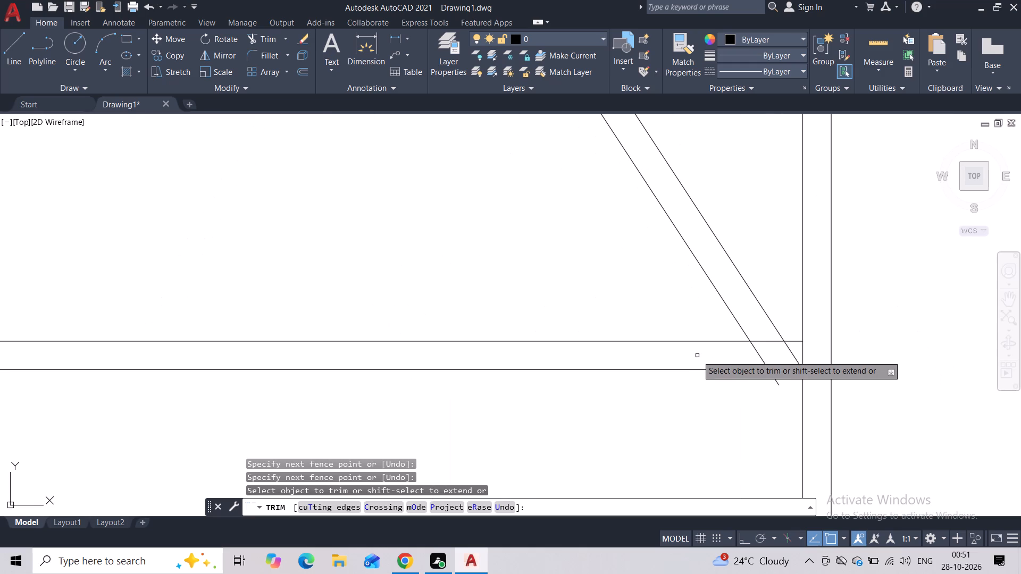
{"action": "scroll", "coordinate": [800, 350], "scroll_direction": "up", "scroll_amount": 3}
{"action": "left_click_drag", "start_coordinate": [794, 349], "coordinate": [566, 358]}
{"action": "scroll", "coordinate": [641, 375], "scroll_direction": "down", "scroll_amount": 3}
{"action": "left_click_drag", "start_coordinate": [663, 399], "coordinate": [644, 398]}
Trim the crossing line ends at the apex of the double-lined triangle so its inner sides meet cleanly.
{"action": "scroll", "coordinate": [637, 299], "scroll_direction": "down", "scroll_amount": 4}
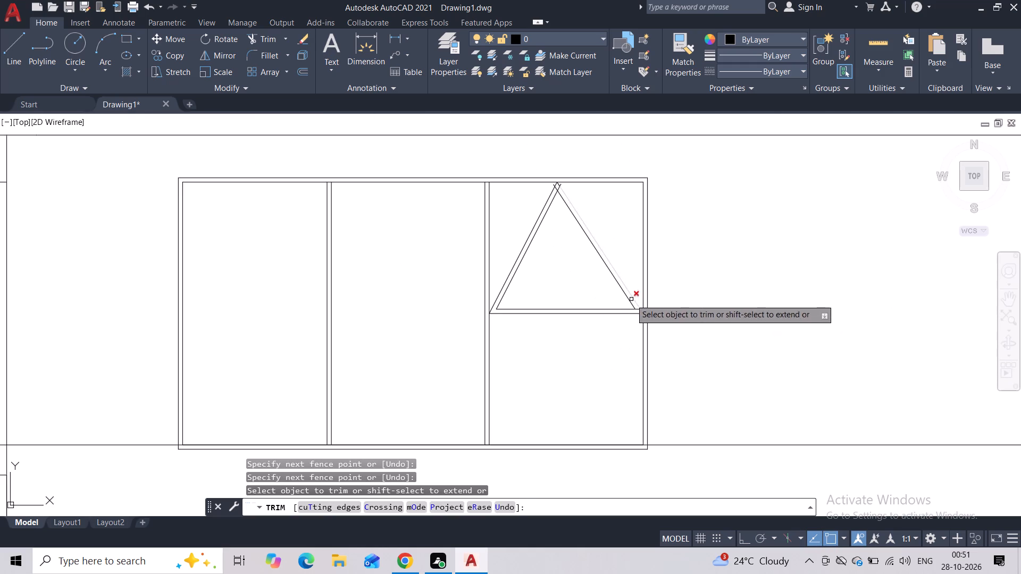
{"action": "middle_click_drag", "start_coordinate": [580, 229], "coordinate": [609, 446]}
{"action": "scroll", "coordinate": [592, 392], "scroll_direction": "up", "scroll_amount": 3}
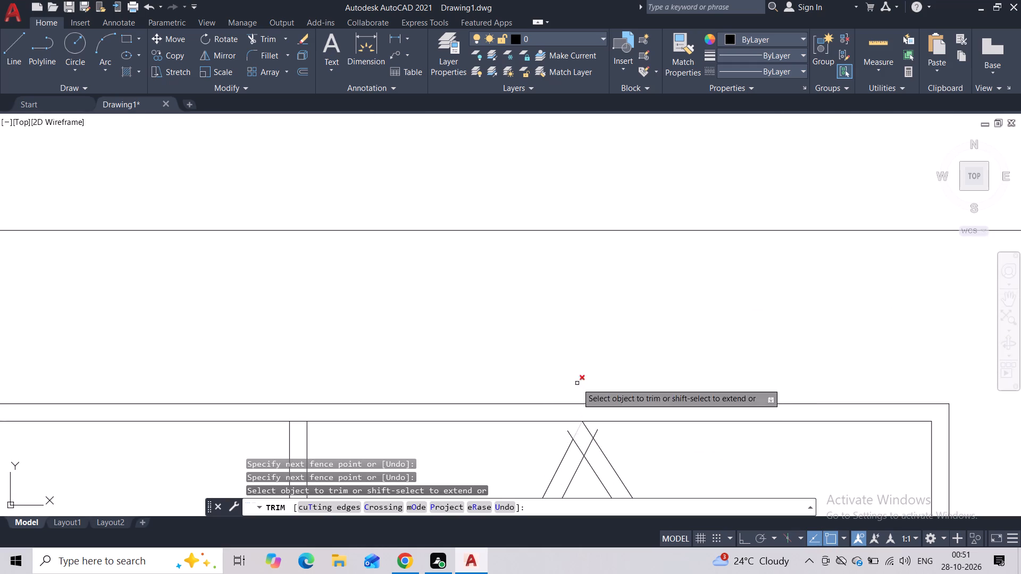
{"action": "middle_click_drag", "start_coordinate": [577, 383], "coordinate": [573, 249]}
{"action": "scroll", "coordinate": [576, 302], "scroll_direction": "up", "scroll_amount": 2}
{"action": "left_click_drag", "start_coordinate": [566, 315], "coordinate": [602, 319]}
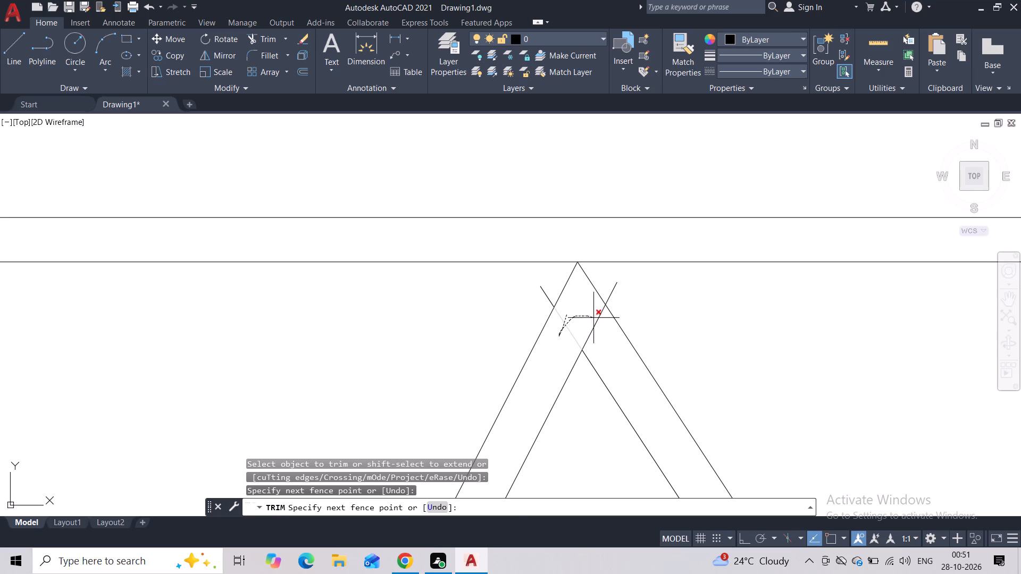
{"action": "left_click_drag", "start_coordinate": [602, 319], "coordinate": [615, 327]}
{"action": "left_click_drag", "start_coordinate": [619, 297], "coordinate": [602, 286]}
{"action": "left_click_drag", "start_coordinate": [545, 289], "coordinate": [540, 302]}
{"action": "scroll", "coordinate": [539, 302], "scroll_direction": "down", "scroll_amount": 4}
{"action": "scroll", "coordinate": [564, 356], "scroll_direction": "down", "scroll_amount": 2}
{"action": "middle_click_drag", "start_coordinate": [564, 356], "coordinate": [607, 281]}
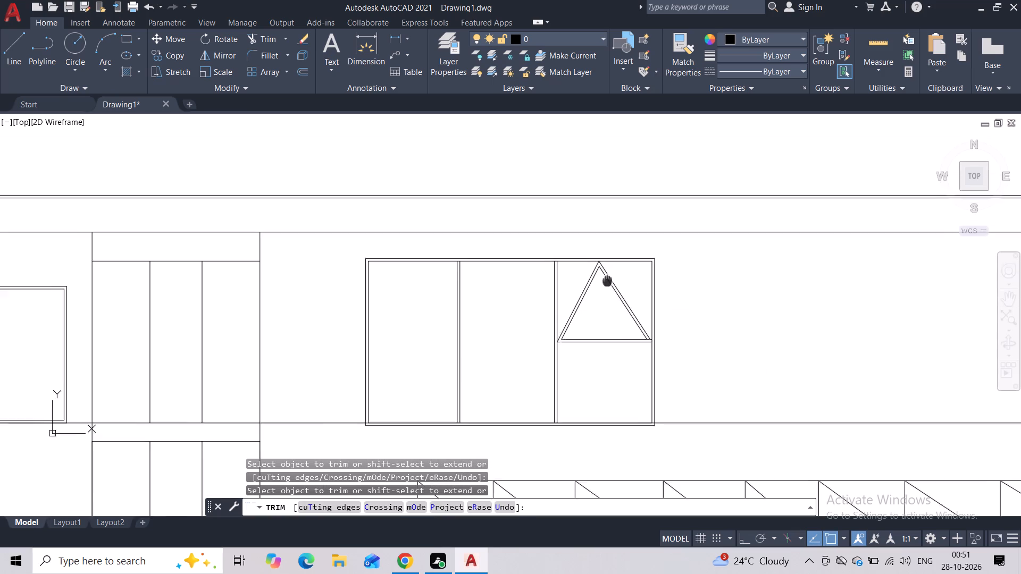
{"action": "middle_click_drag", "start_coordinate": [607, 281], "coordinate": [607, 252]}
{"action": "scroll", "coordinate": [607, 251], "scroll_direction": "down", "scroll_amount": 2}
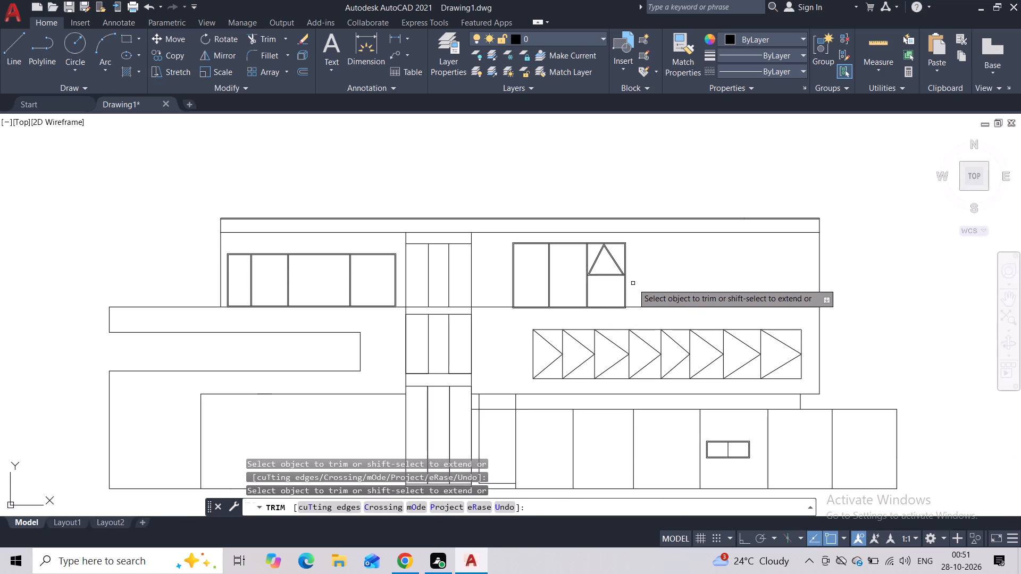
{"action": "key", "text": "Escape"}
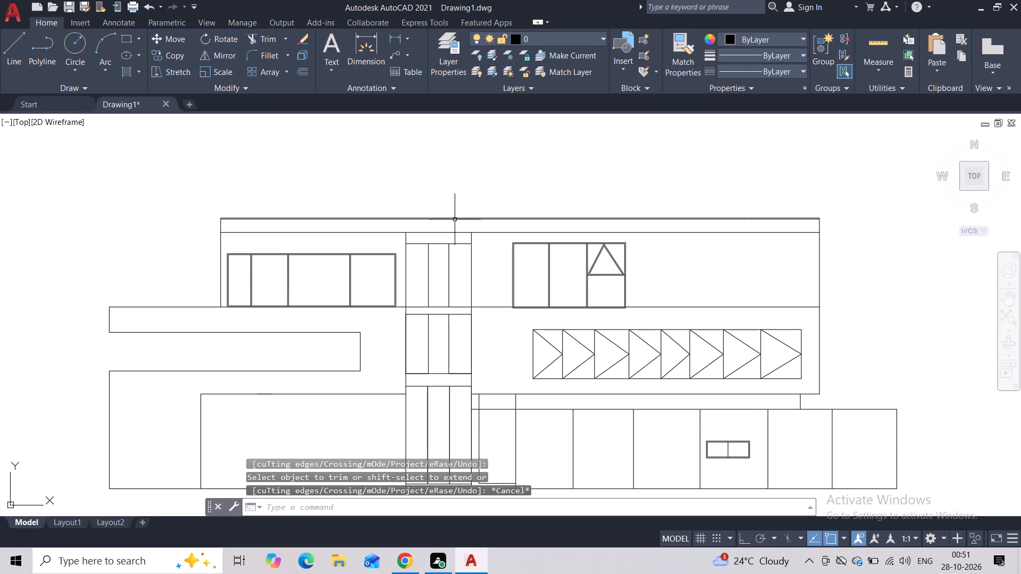
Draw a rectangle about 14' wide against the three-panel window's right edge, starting slightly below its top and ending on the storey's base line.
{"action": "left_click", "coordinate": [124, 41]}
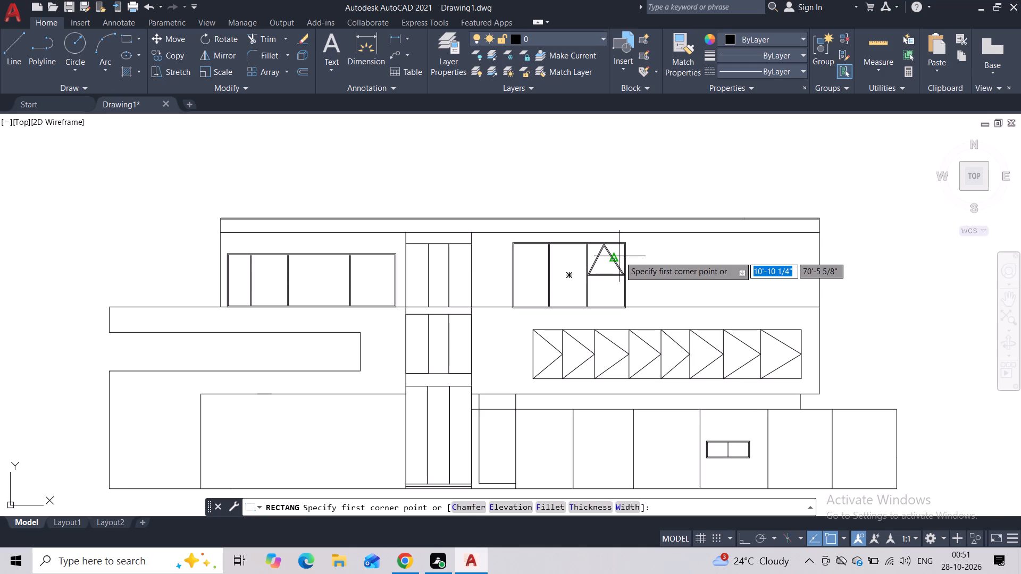
{"action": "scroll", "coordinate": [632, 265], "scroll_direction": "up", "scroll_amount": 2}
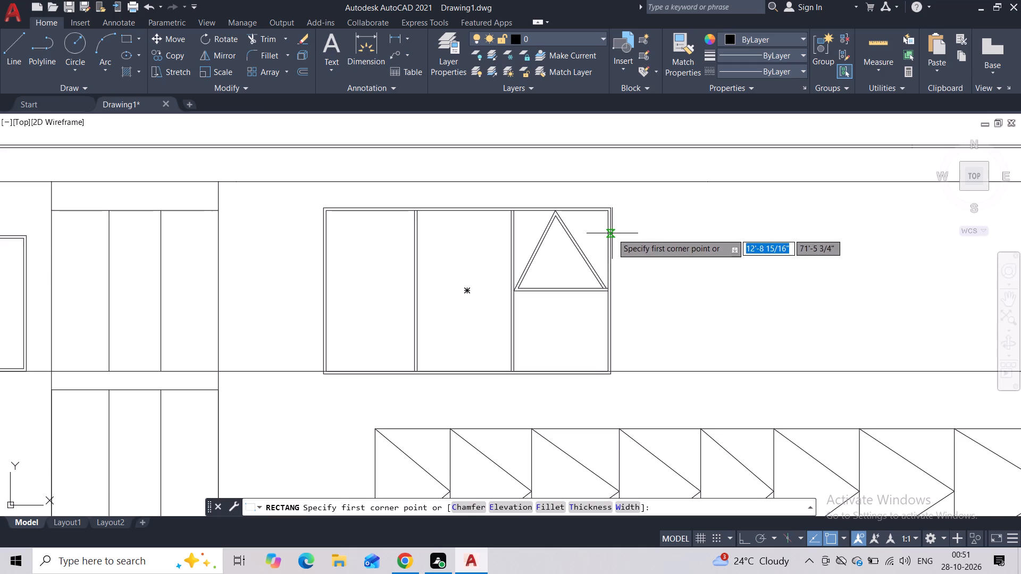
{"action": "left_click", "coordinate": [612, 233]}
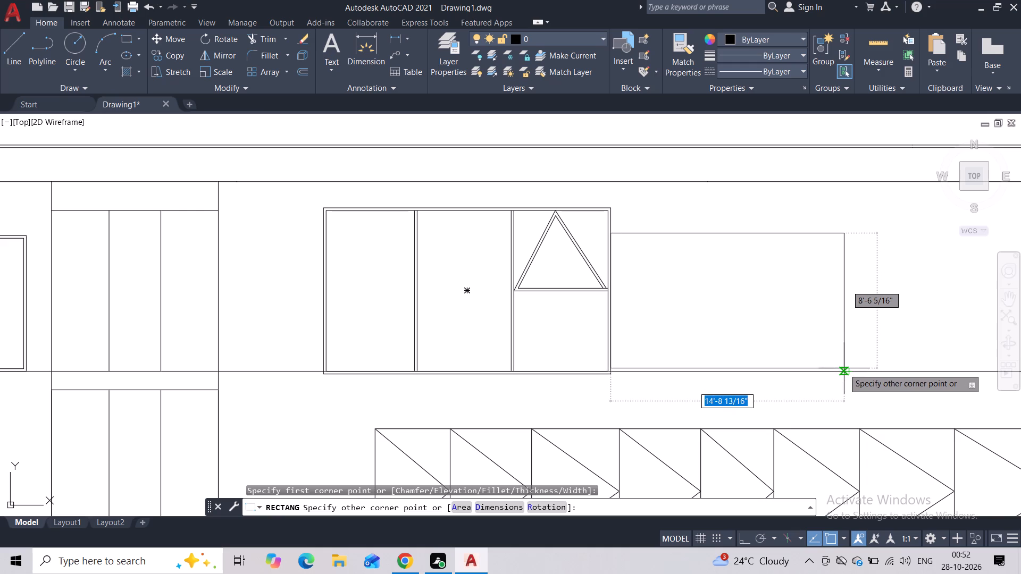
{"action": "left_click", "coordinate": [837, 371]}
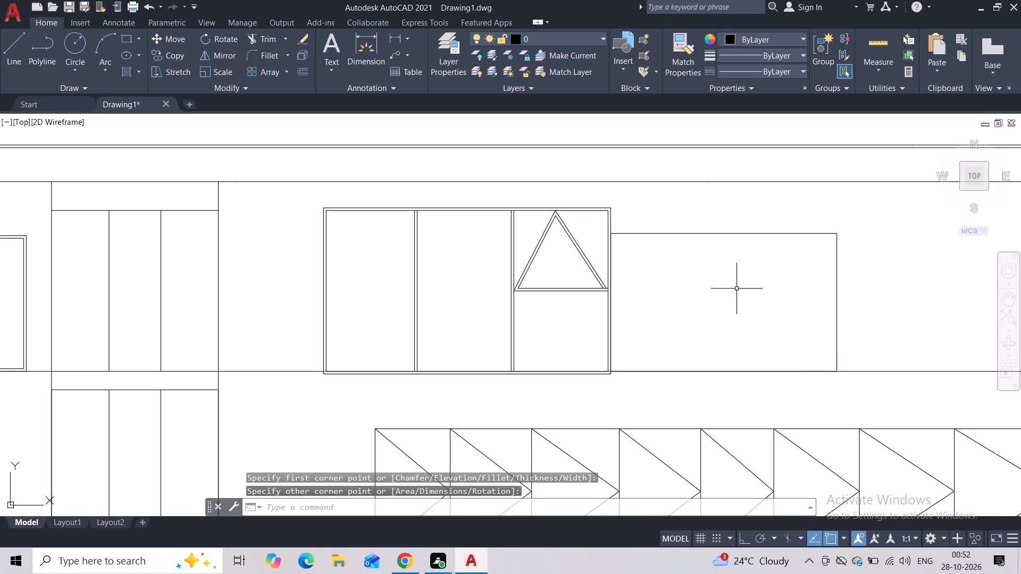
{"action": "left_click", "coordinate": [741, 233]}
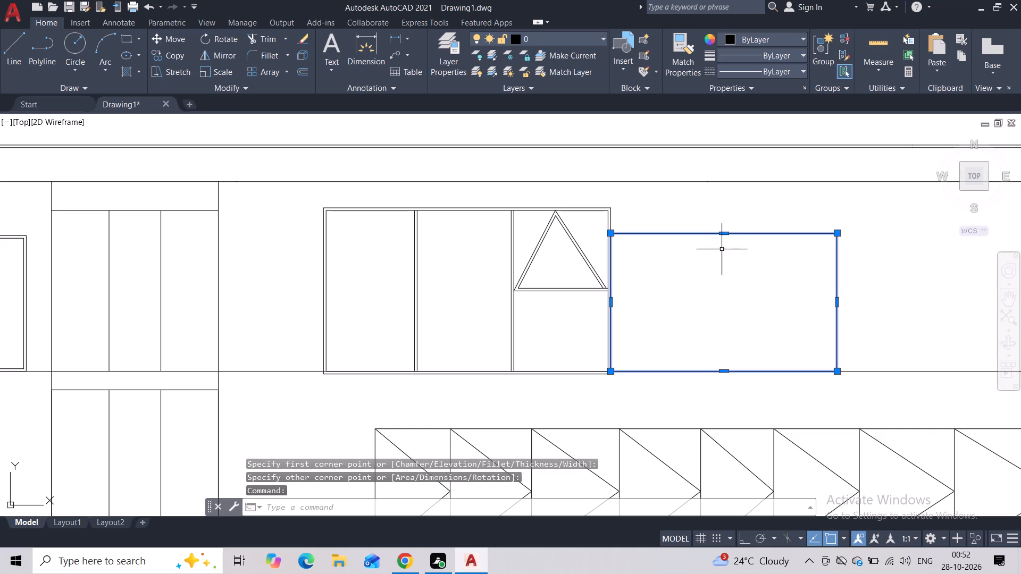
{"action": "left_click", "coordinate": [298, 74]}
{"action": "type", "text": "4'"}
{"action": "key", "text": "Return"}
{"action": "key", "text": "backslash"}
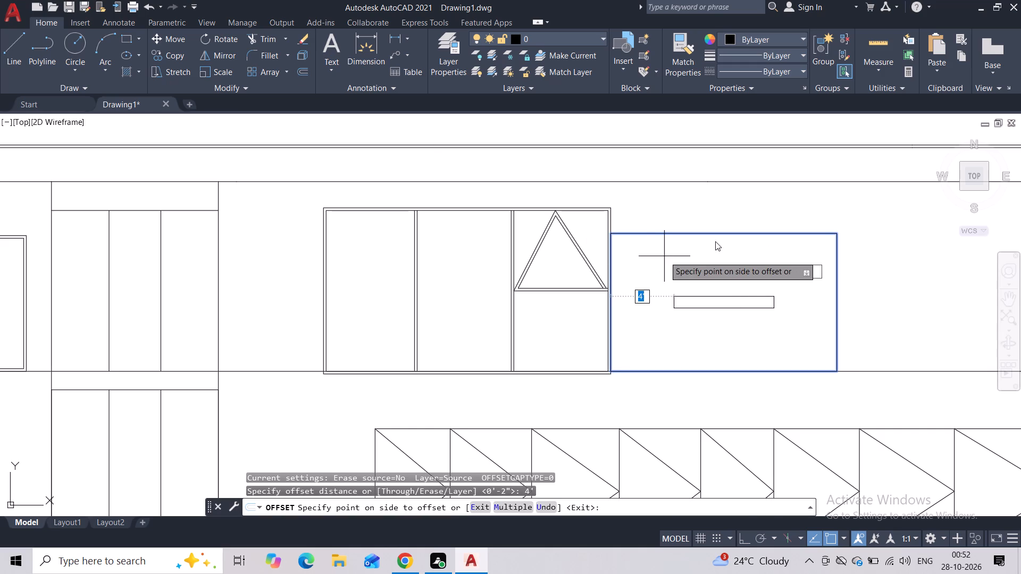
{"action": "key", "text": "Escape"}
Offset the adjoining rectangle 4" inward to form its inner frame.
{"action": "left_click", "coordinate": [735, 231]}
{"action": "left_click", "coordinate": [722, 265]}
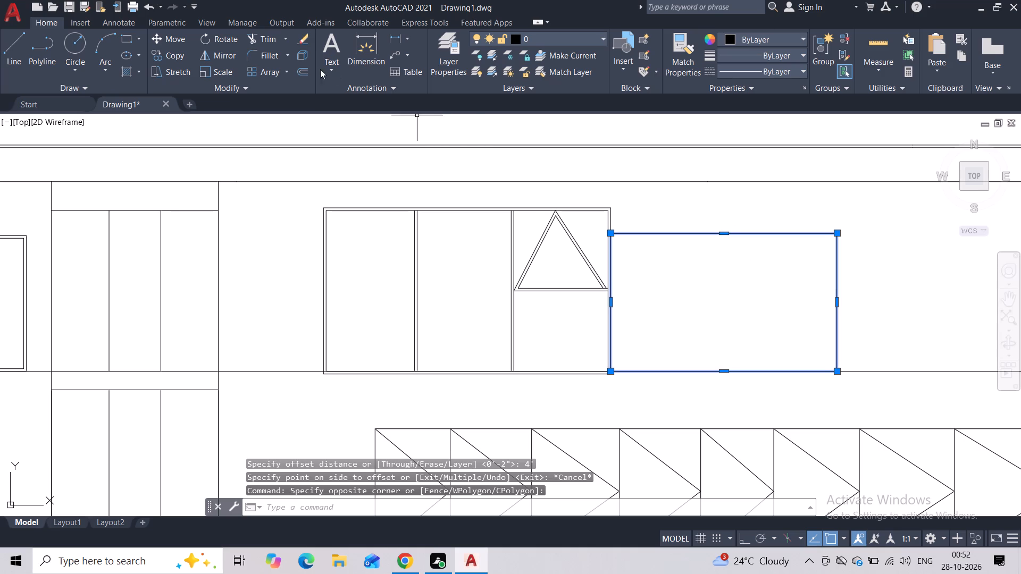
{"action": "left_click", "coordinate": [306, 72]}
{"action": "type", "text": "4\""}
{"action": "key", "text": "Return"}
{"action": "left_click", "coordinate": [674, 273]}
{"action": "key", "text": "Escape"}
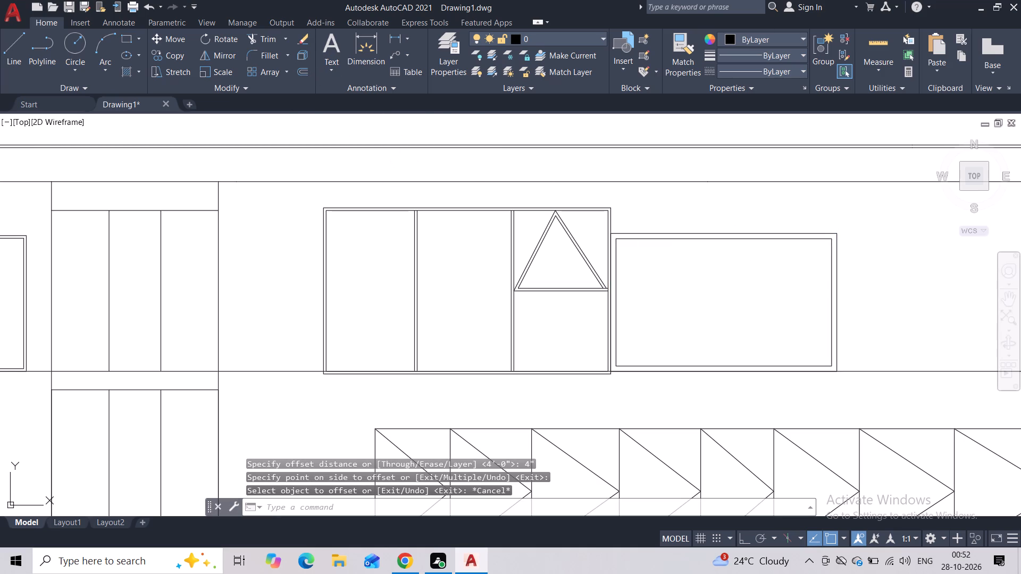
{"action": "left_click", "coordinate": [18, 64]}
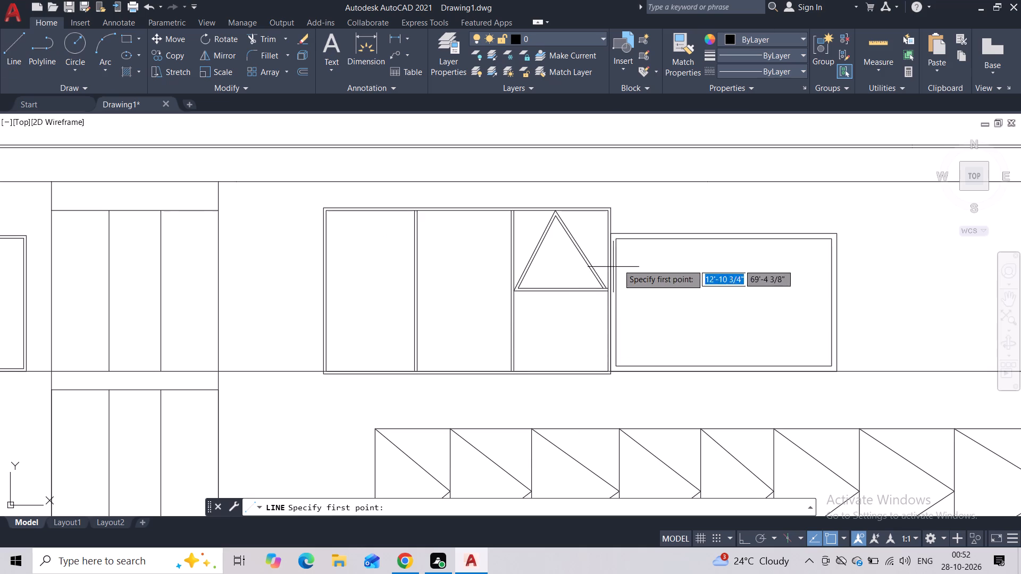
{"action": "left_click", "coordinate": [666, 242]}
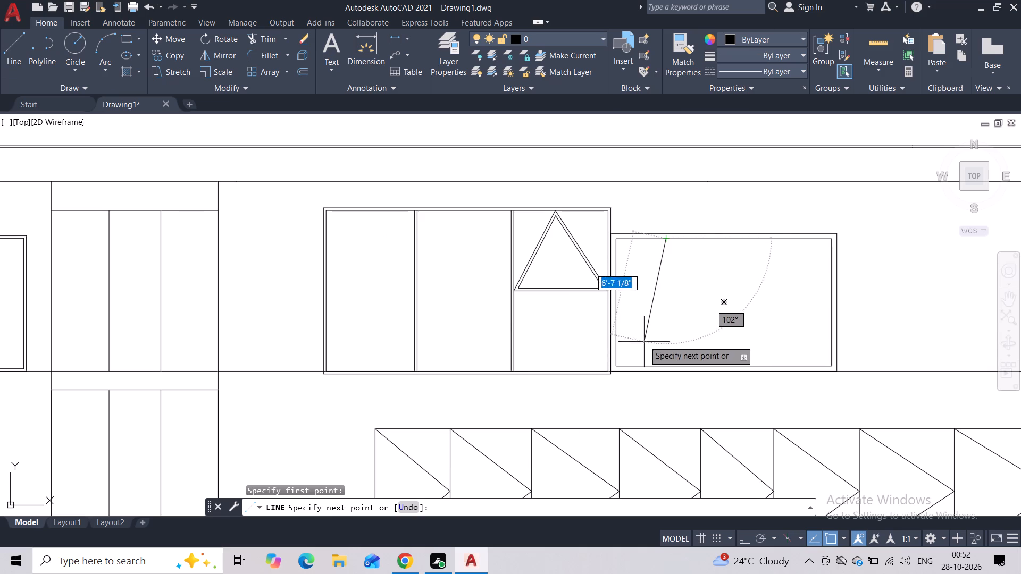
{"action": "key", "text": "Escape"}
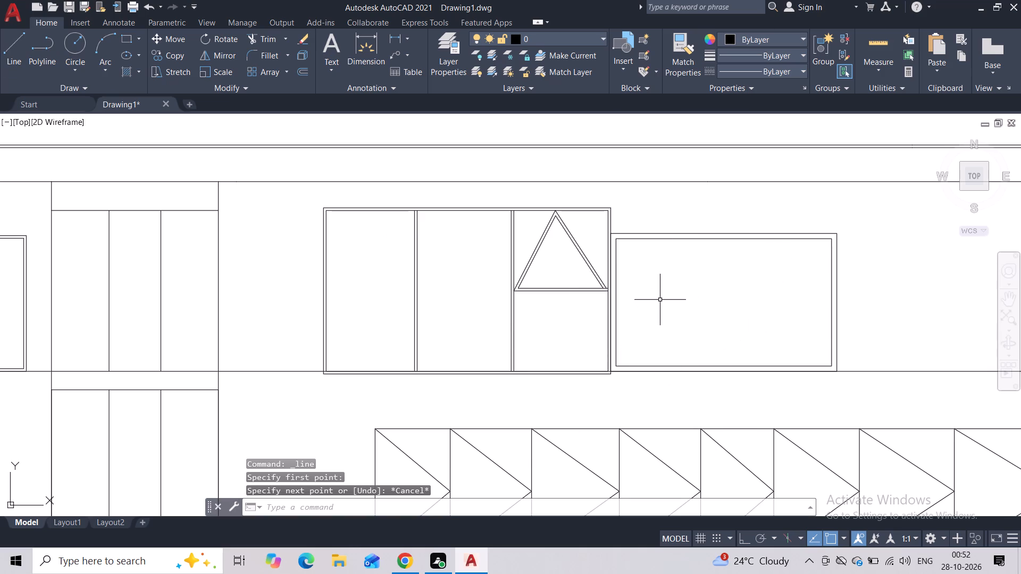
Turn on Ortho and draw two vertical lines across the inner frame of the rightmost upper window, one near each side.
{"action": "key", "text": "F8"}
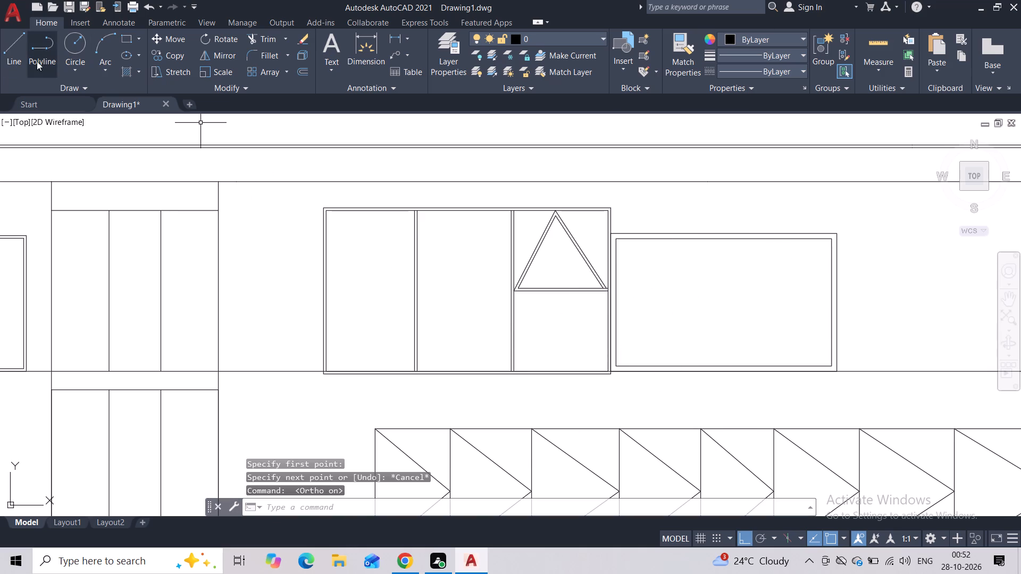
{"action": "left_click", "coordinate": [16, 55]}
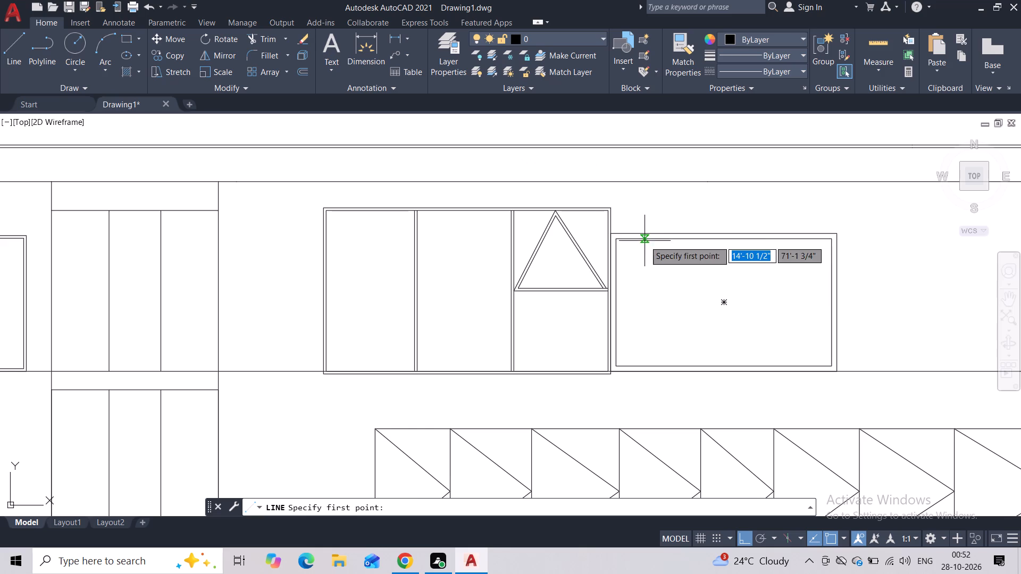
{"action": "left_click", "coordinate": [645, 241]}
{"action": "left_click", "coordinate": [645, 360]}
{"action": "key", "text": "Escape"}
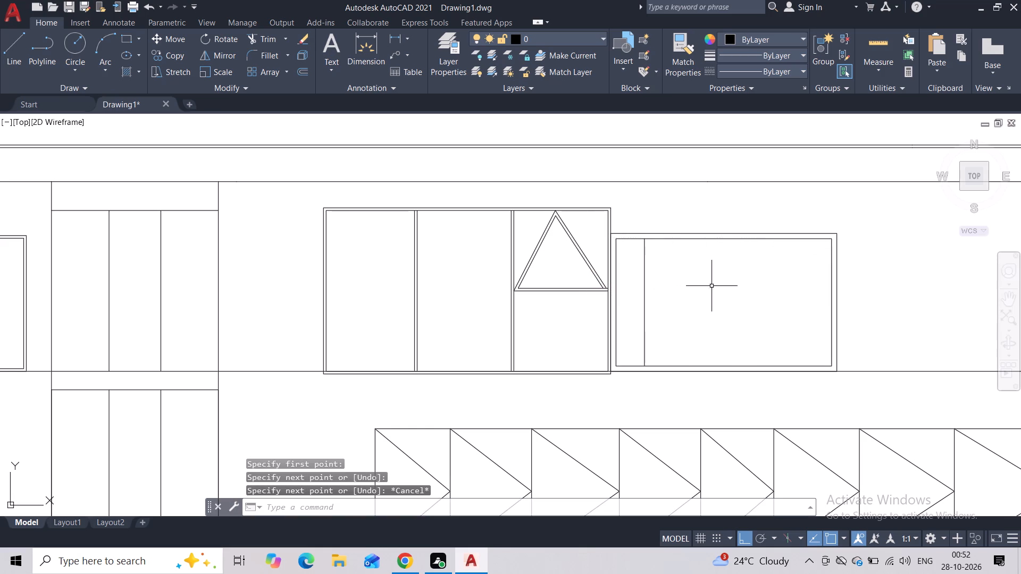
{"action": "key", "text": "space"}
{"action": "left_click", "coordinate": [790, 241]}
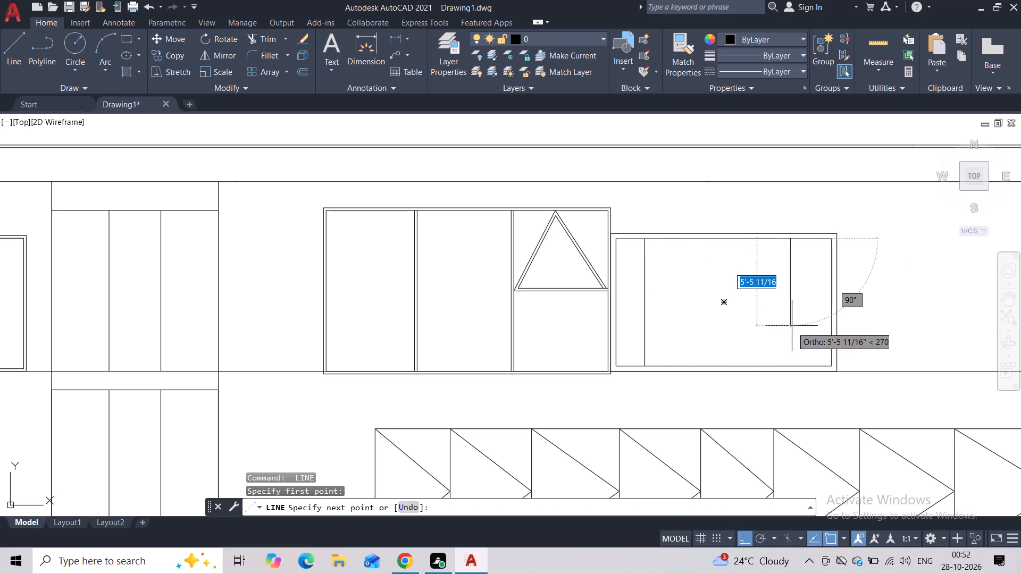
{"action": "left_click", "coordinate": [793, 363]}
{"action": "key", "text": "Escape"}
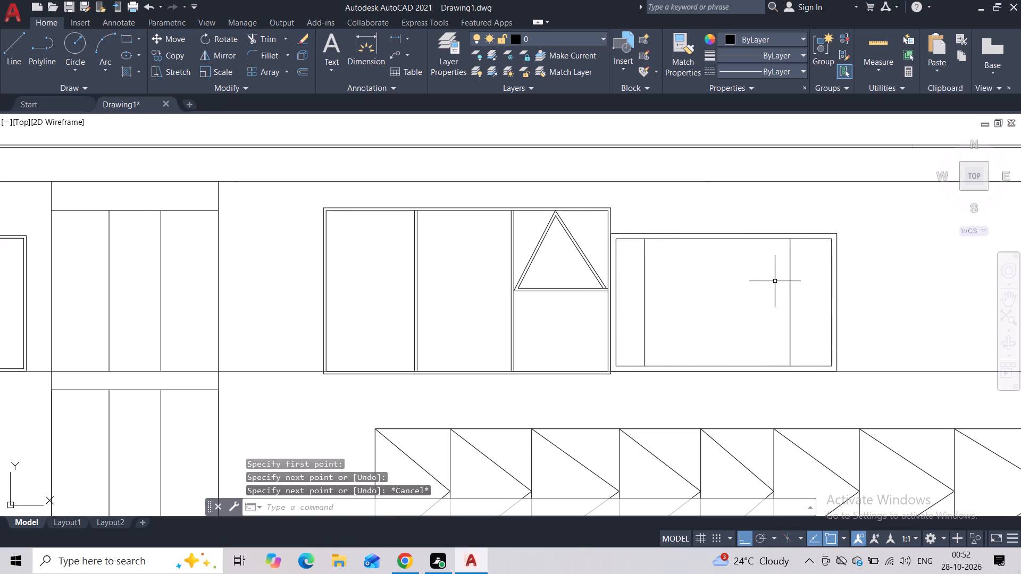
Shorten the left segment along the top of the lower-left opening so it no longer overlaps the adjoining segment.
{"action": "scroll", "coordinate": [775, 281], "scroll_direction": "down", "scroll_amount": 2}
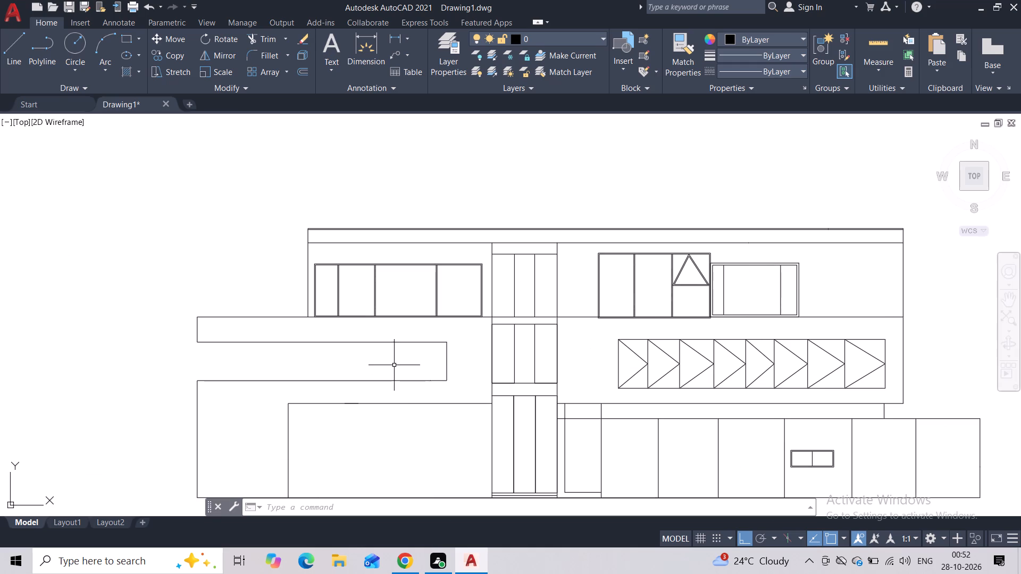
{"action": "middle_click_drag", "start_coordinate": [394, 365], "coordinate": [407, 301]}
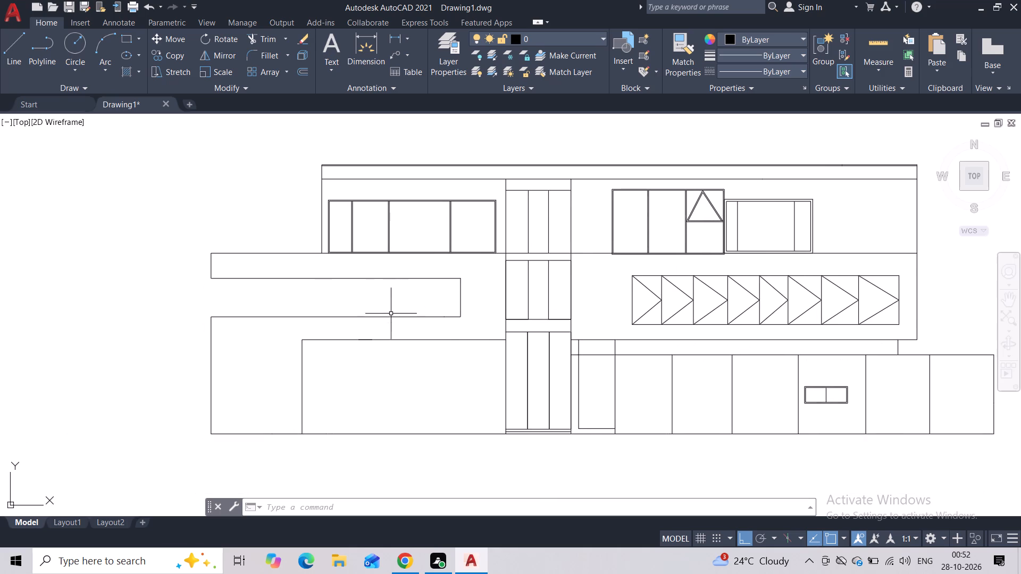
{"action": "scroll", "coordinate": [380, 329], "scroll_direction": "up", "scroll_amount": 2}
{"action": "left_click", "coordinate": [346, 355]}
{"action": "left_click", "coordinate": [361, 354]}
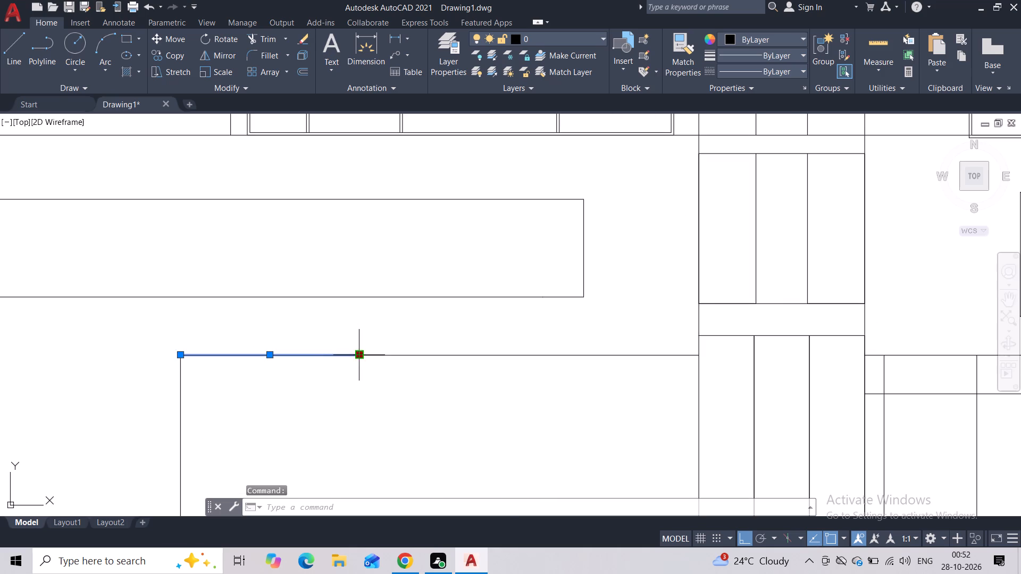
{"action": "left_click", "coordinate": [318, 356]}
{"action": "key", "text": "Escape"}
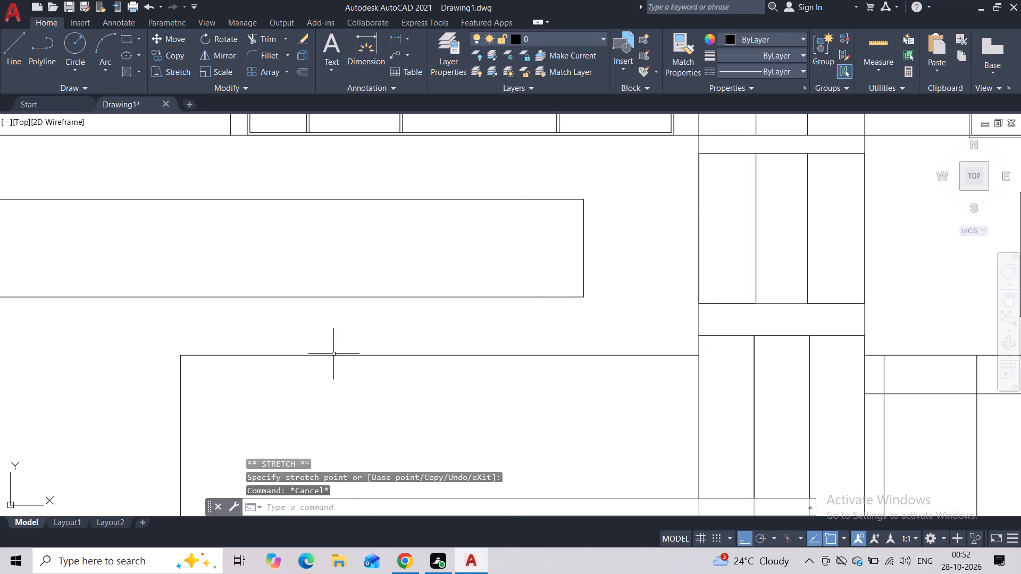
{"action": "scroll", "coordinate": [333, 354], "scroll_direction": "down", "scroll_amount": 2}
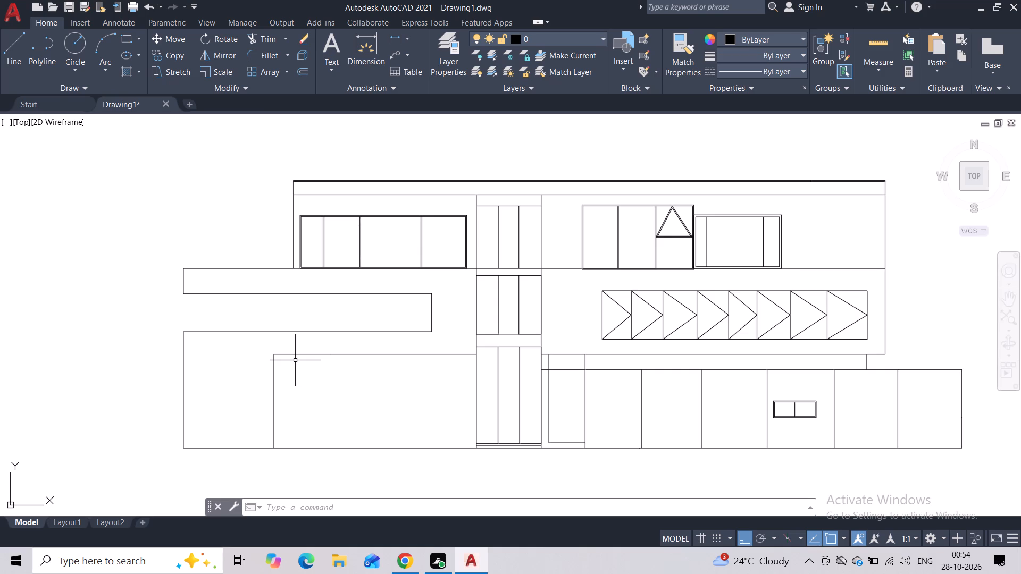
Draw a vertical line closing the open left end of the long horizontal recess in the left wing.
{"action": "middle_click_drag", "start_coordinate": [229, 320], "coordinate": [229, 320]}
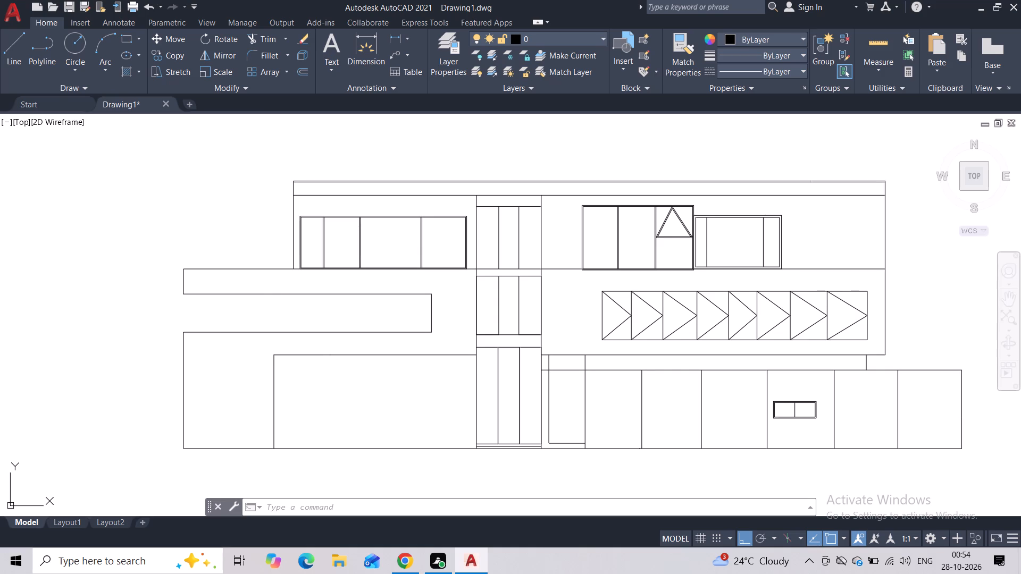
{"action": "middle_click_drag", "start_coordinate": [229, 320], "coordinate": [246, 316]}
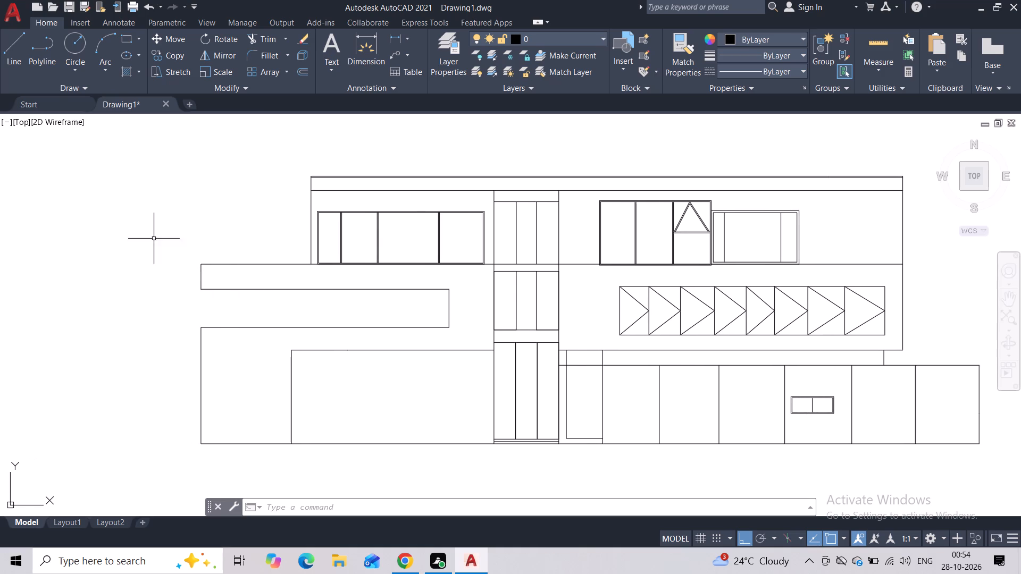
{"action": "left_click", "coordinate": [14, 69]}
{"action": "scroll", "coordinate": [213, 305], "scroll_direction": "up", "scroll_amount": 1}
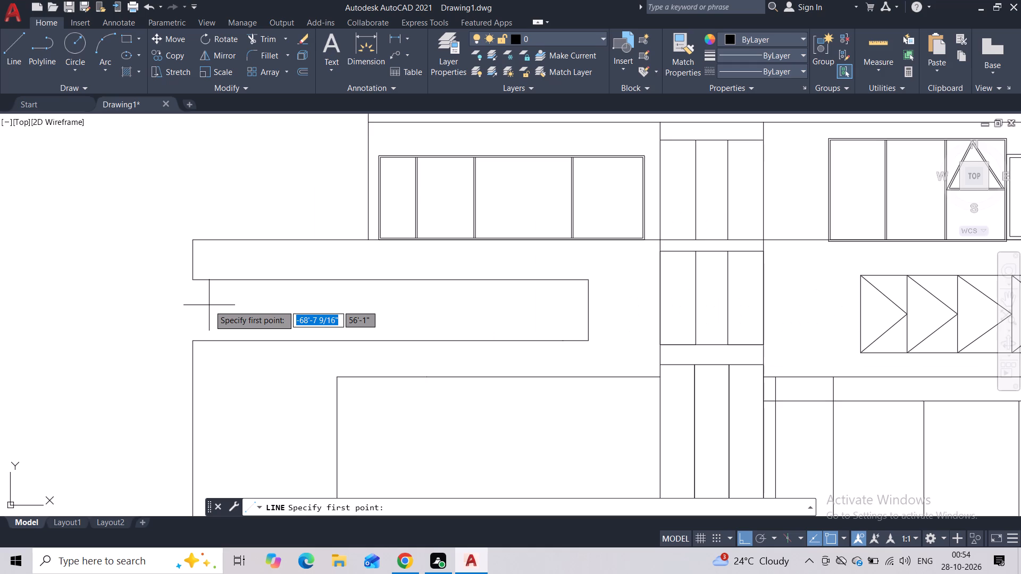
{"action": "left_click", "coordinate": [197, 281]}
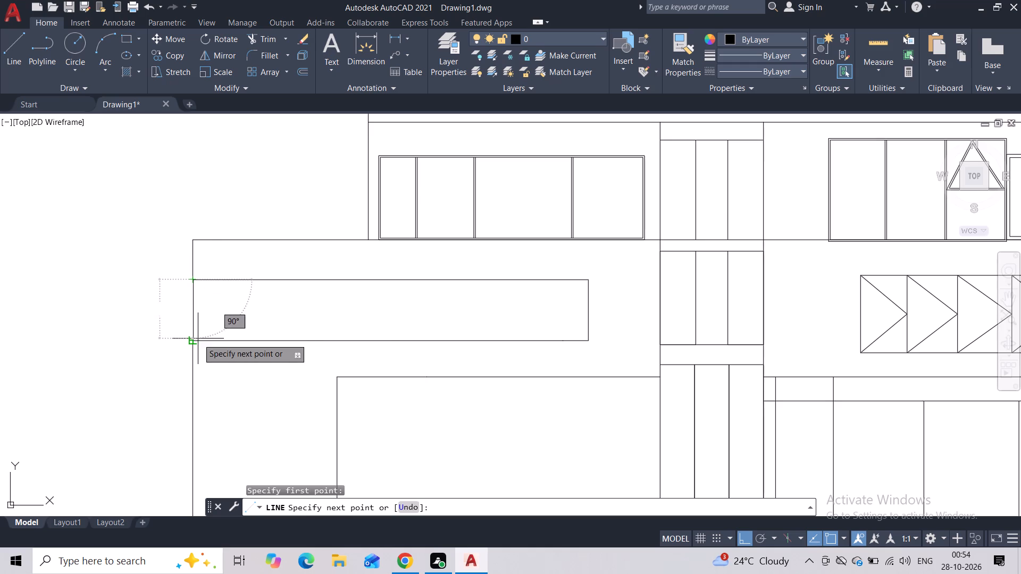
{"action": "left_click", "coordinate": [198, 339]}
{"action": "key", "text": "Escape"}
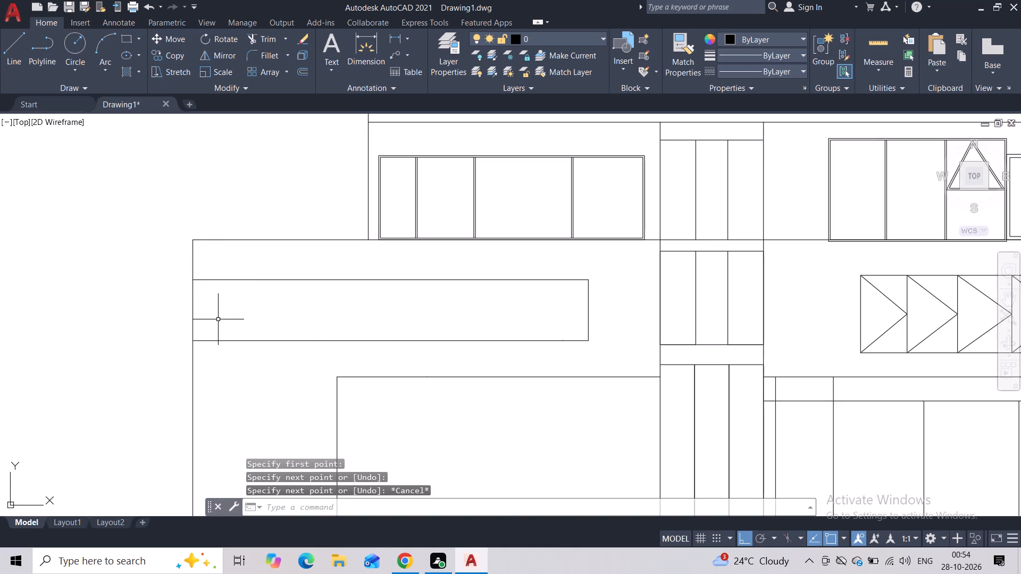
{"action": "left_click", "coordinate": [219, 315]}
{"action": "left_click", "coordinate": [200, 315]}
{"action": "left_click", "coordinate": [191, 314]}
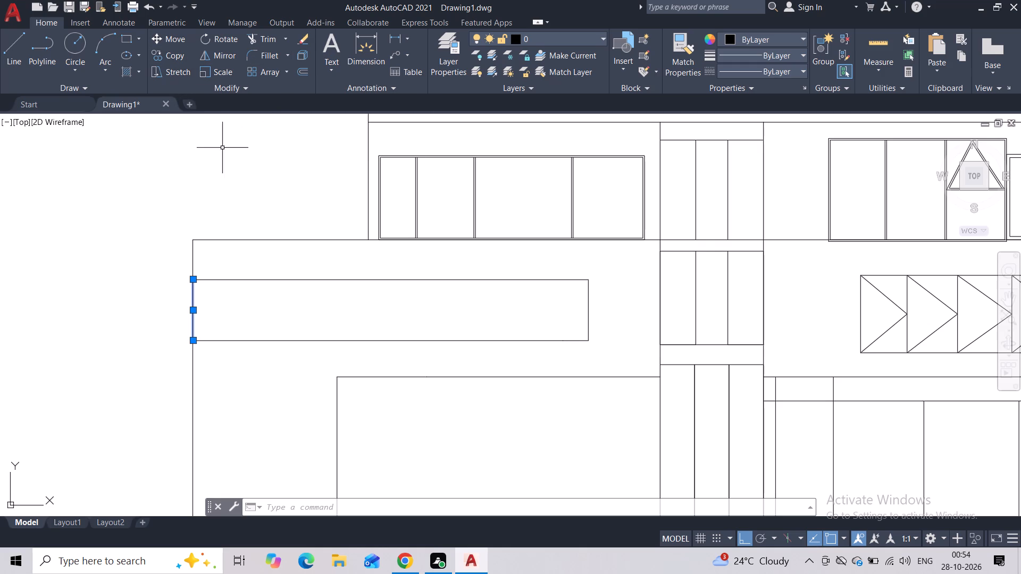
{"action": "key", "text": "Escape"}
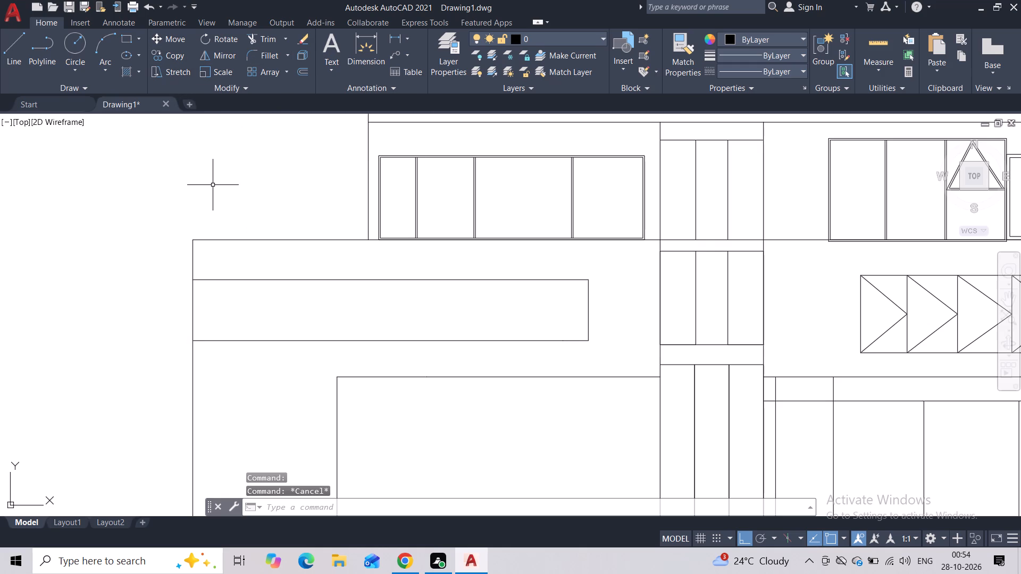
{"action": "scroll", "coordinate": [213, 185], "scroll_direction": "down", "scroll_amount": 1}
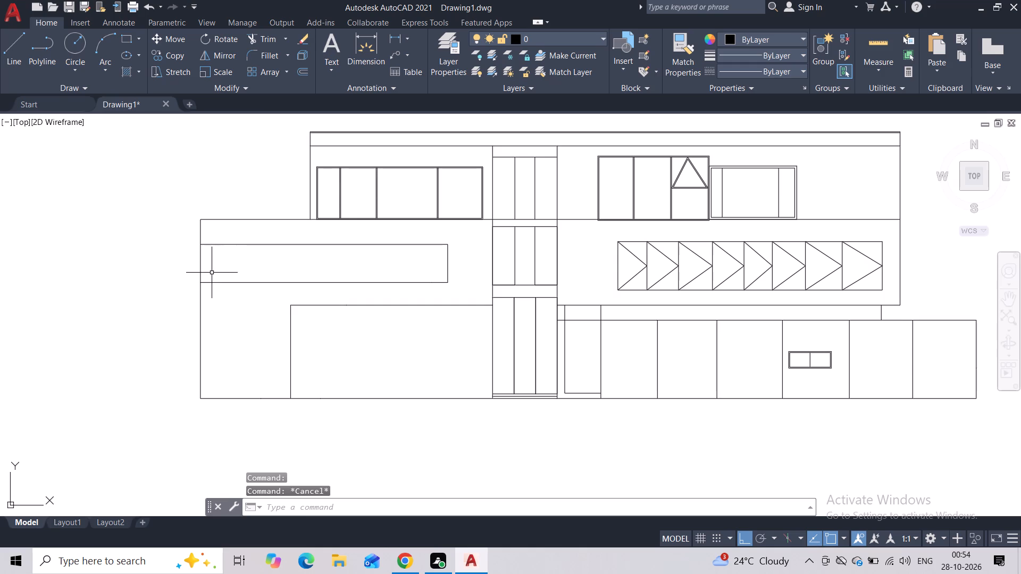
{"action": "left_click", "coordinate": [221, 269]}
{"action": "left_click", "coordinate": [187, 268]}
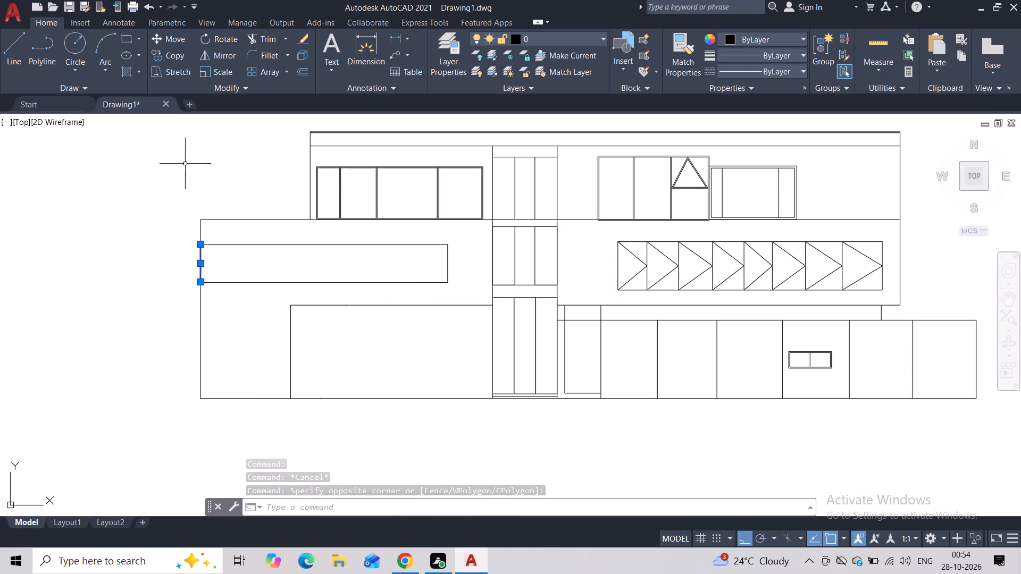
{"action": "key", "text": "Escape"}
Copy the recess's left end line three times to its right, the last two about 3'-10" and 5'-10" away.
{"action": "left_click", "coordinate": [205, 250]}
{"action": "left_click", "coordinate": [187, 255]}
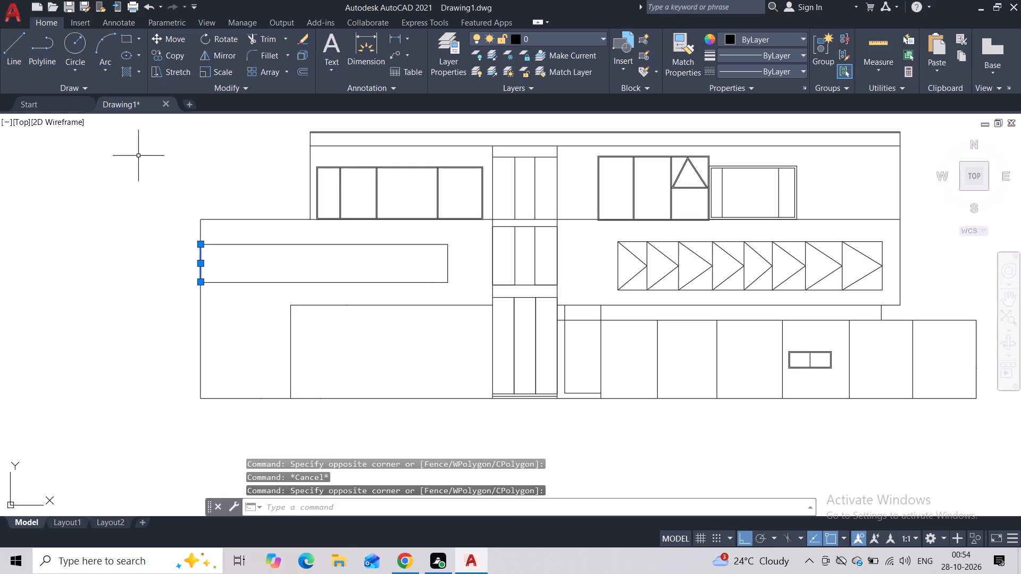
{"action": "left_click", "coordinate": [177, 56]}
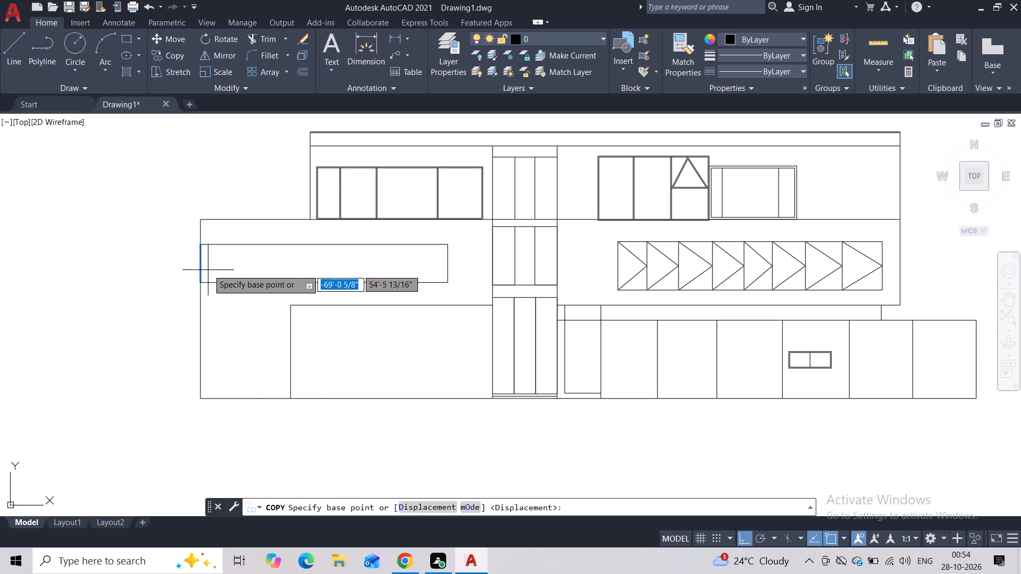
{"action": "middle_click_drag", "start_coordinate": [201, 249], "coordinate": [204, 286]}
{"action": "scroll", "coordinate": [204, 286], "scroll_direction": "up", "scroll_amount": 2}
{"action": "left_click", "coordinate": [199, 272]}
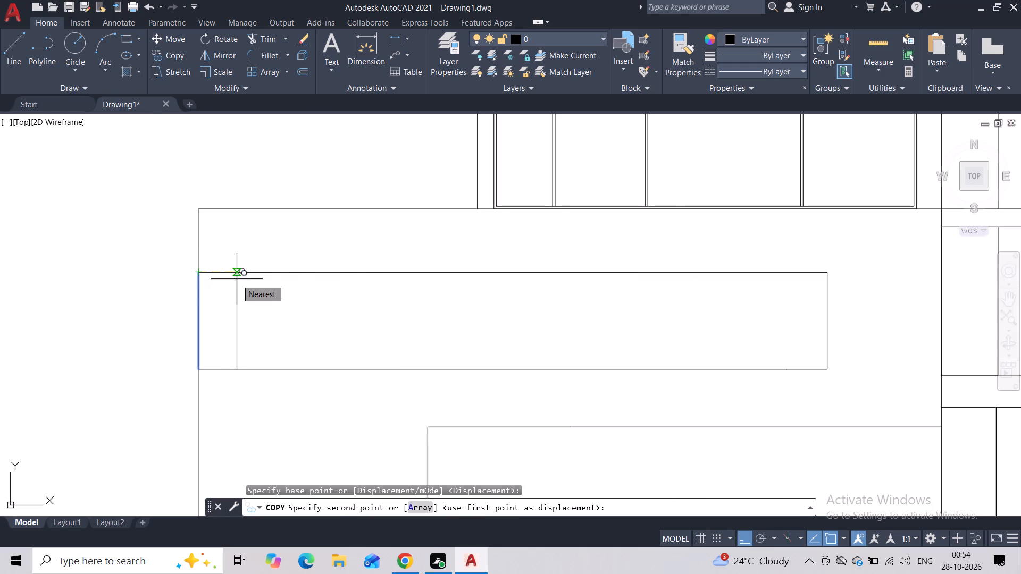
{"action": "left_click", "coordinate": [237, 279]}
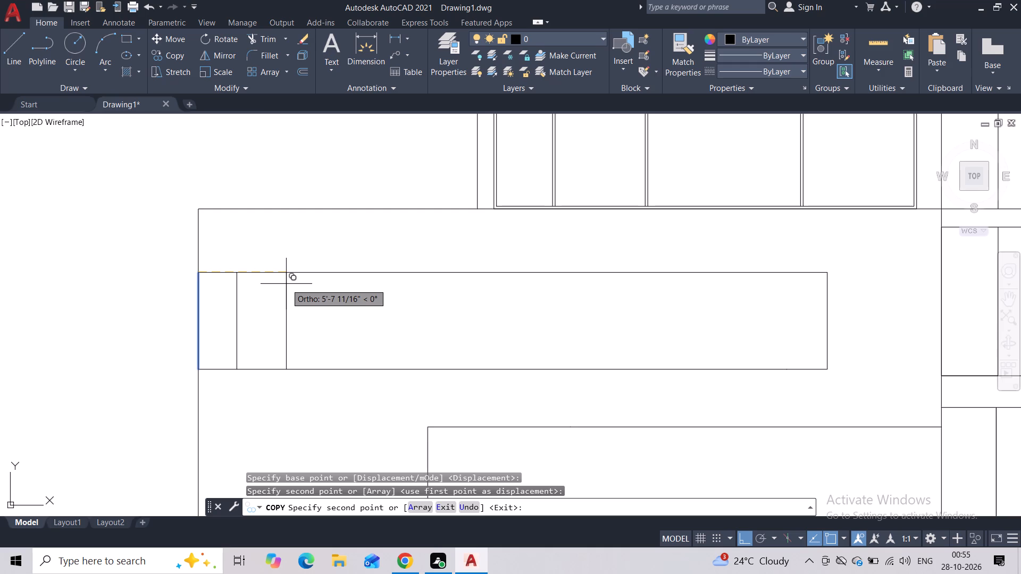
{"action": "left_click", "coordinate": [258, 281]}
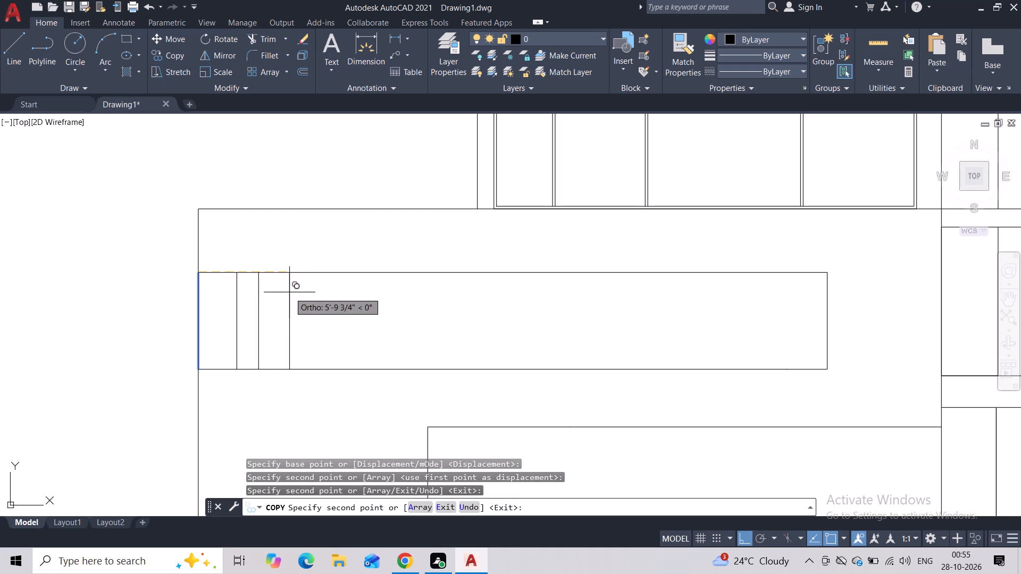
{"action": "left_click", "coordinate": [289, 292]}
{"action": "key", "text": "Escape"}
Draw staggered horizontal lines in the recess: one across its first two narrow panels and a slightly higher one across the third.
{"action": "scroll", "coordinate": [300, 308], "scroll_direction": "down", "scroll_amount": 1}
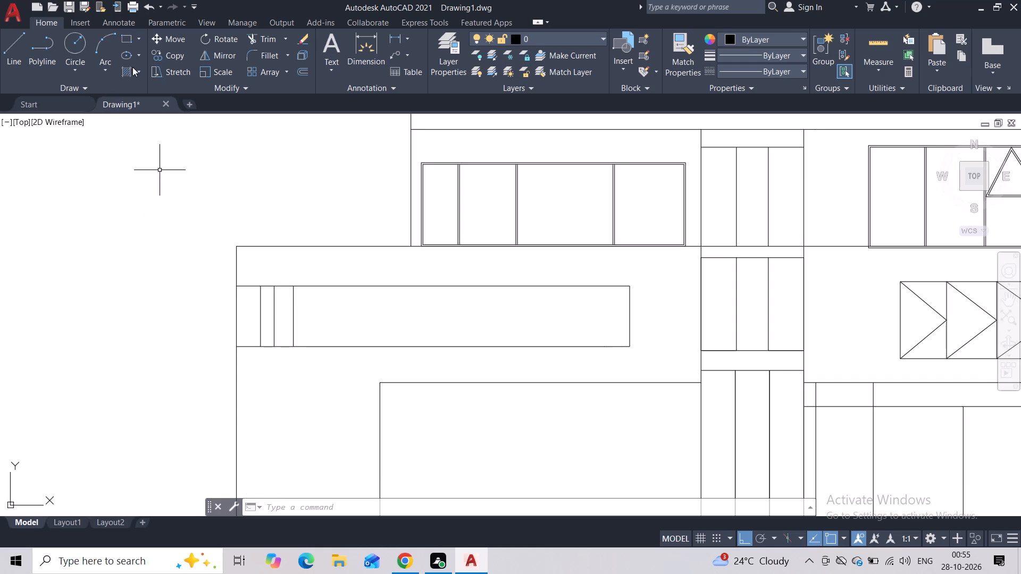
{"action": "left_click", "coordinate": [13, 55]}
{"action": "middle_click_drag", "start_coordinate": [249, 368], "coordinate": [244, 321]}
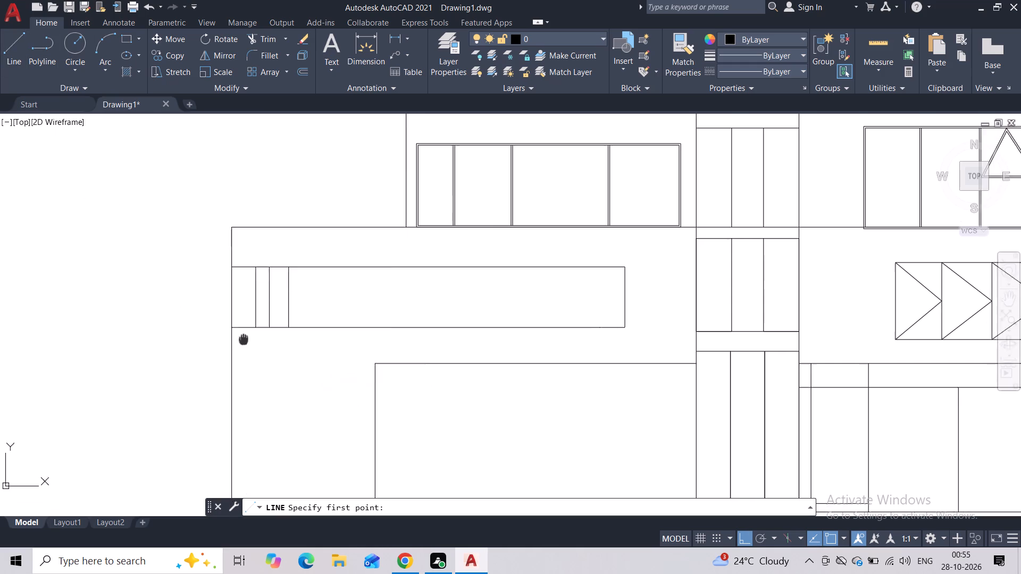
{"action": "middle_click_drag", "start_coordinate": [244, 321], "coordinate": [244, 313]}
{"action": "scroll", "coordinate": [233, 259], "scroll_direction": "up", "scroll_amount": 2}
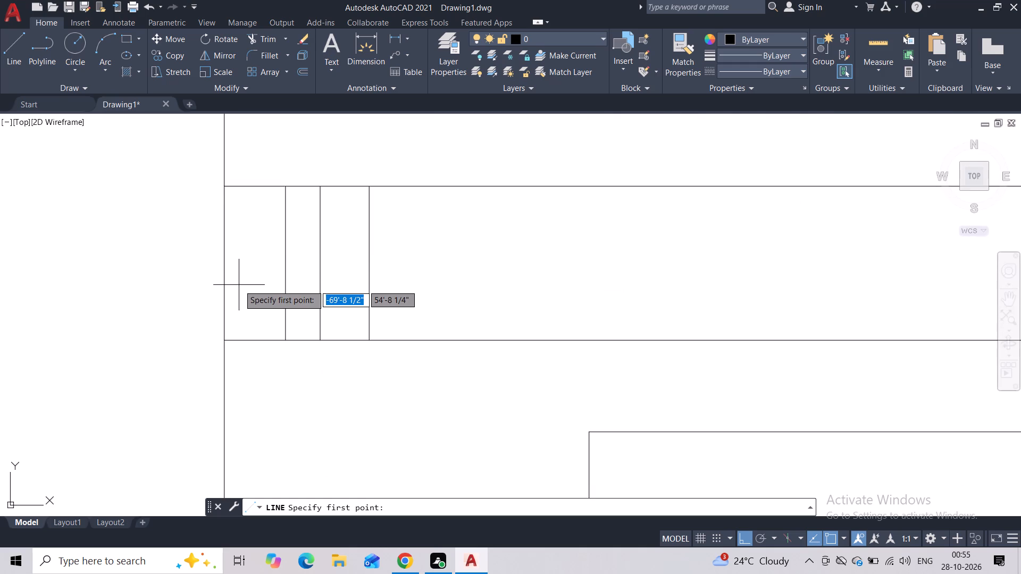
{"action": "left_click", "coordinate": [224, 288]}
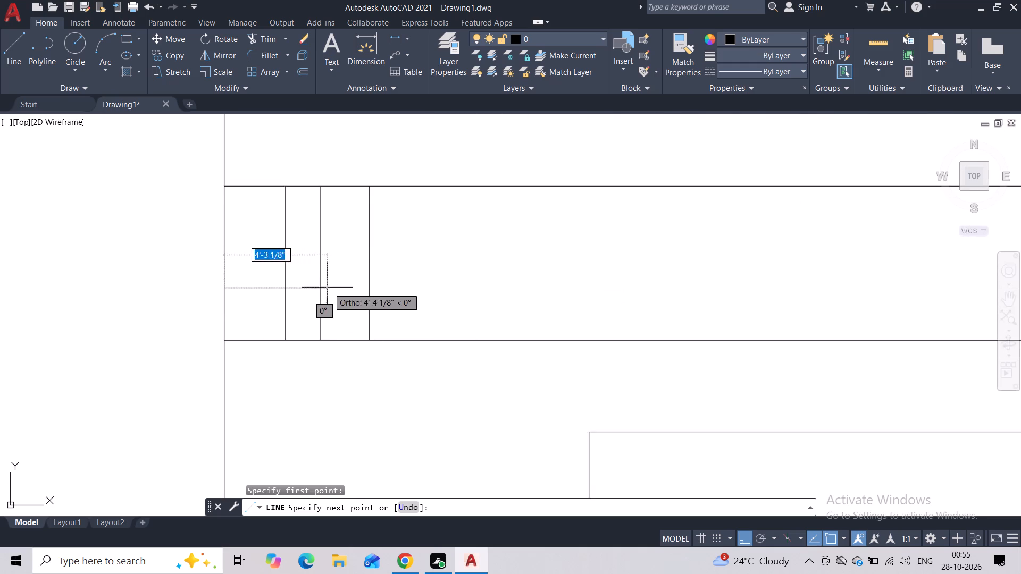
{"action": "left_click", "coordinate": [324, 287]}
{"action": "key", "text": "Escape"}
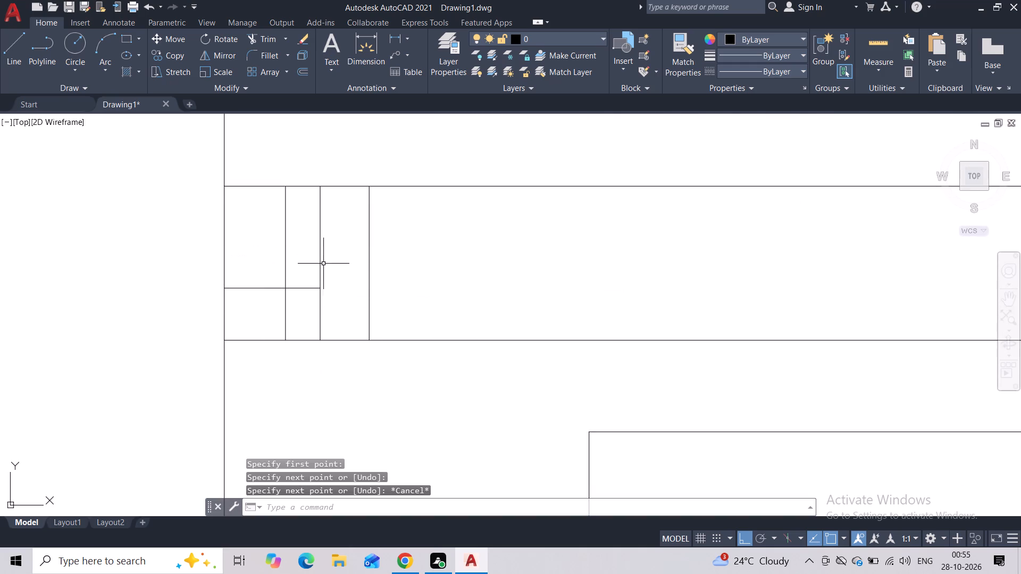
{"action": "key", "text": "space"}
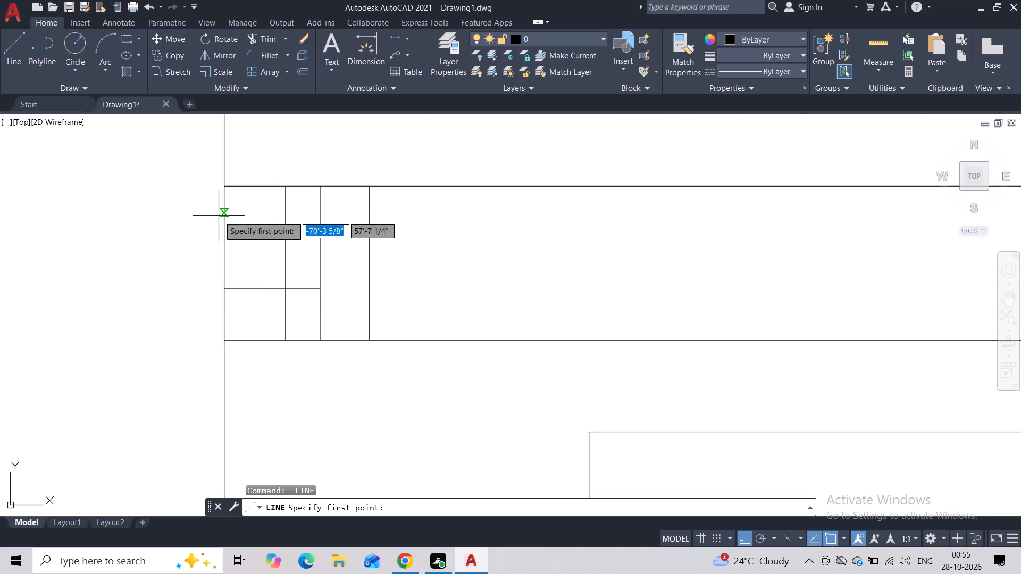
{"action": "left_click", "coordinate": [323, 260]}
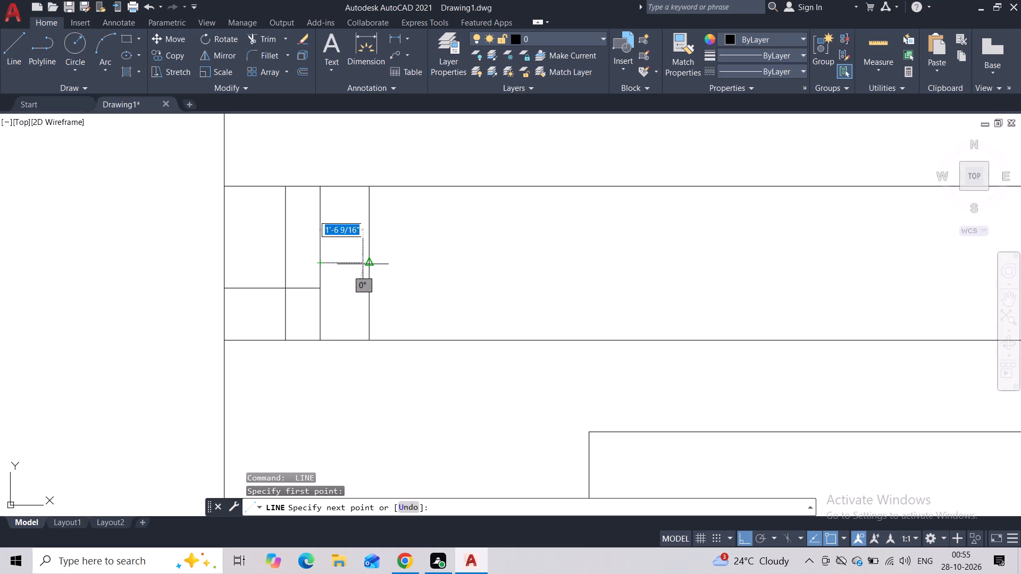
{"action": "left_click", "coordinate": [372, 261]}
{"action": "key", "text": "Escape"}
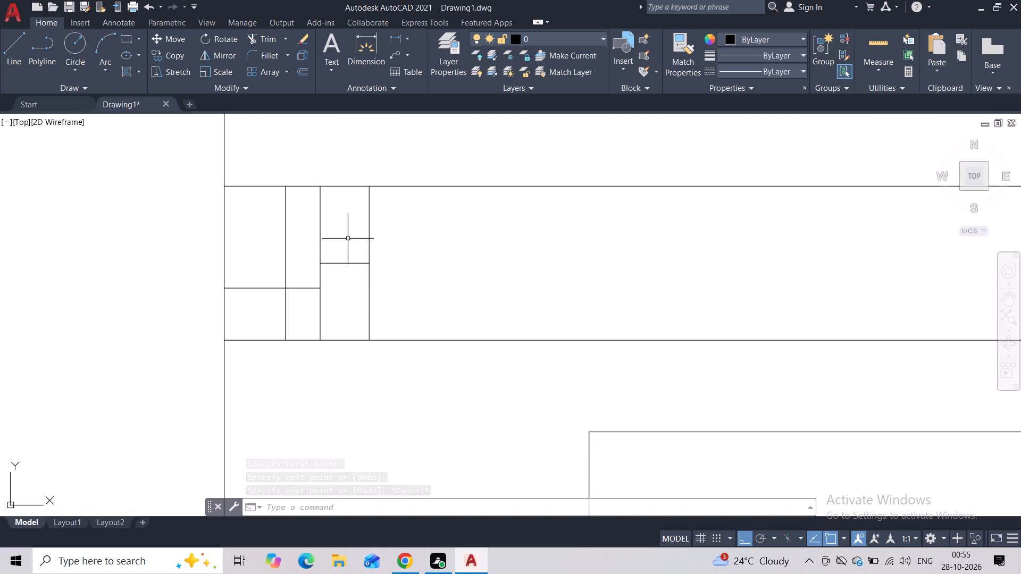
Draw a horizontal ground line extending outward to the left from the left wing's bottom-left corner.
{"action": "scroll", "coordinate": [348, 252], "scroll_direction": "down", "scroll_amount": 2}
{"action": "middle_click_drag", "start_coordinate": [369, 327], "coordinate": [386, 271]}
{"action": "scroll", "coordinate": [386, 282], "scroll_direction": "down", "scroll_amount": 1}
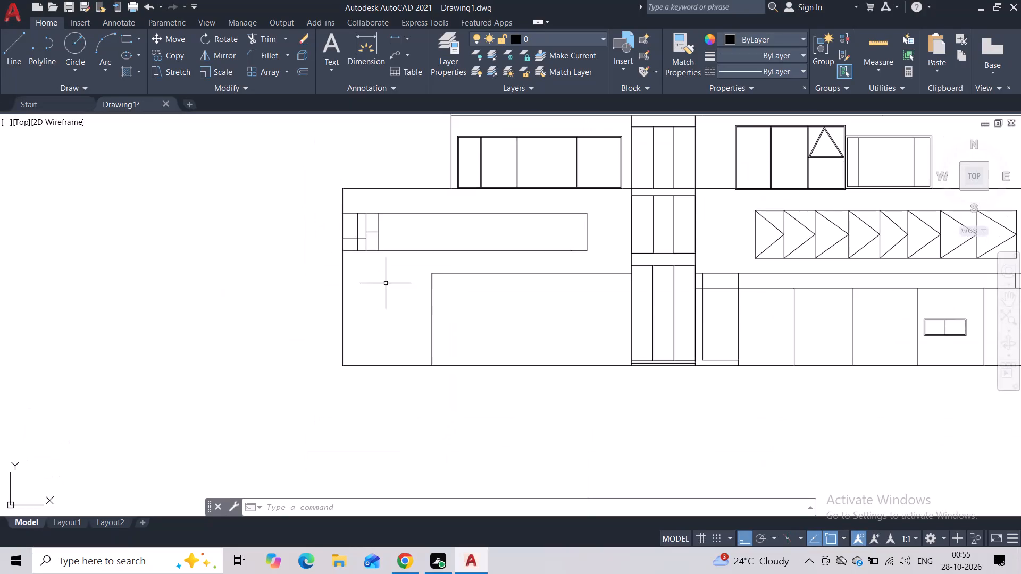
{"action": "key", "text": "space"}
{"action": "left_click", "coordinate": [346, 364]}
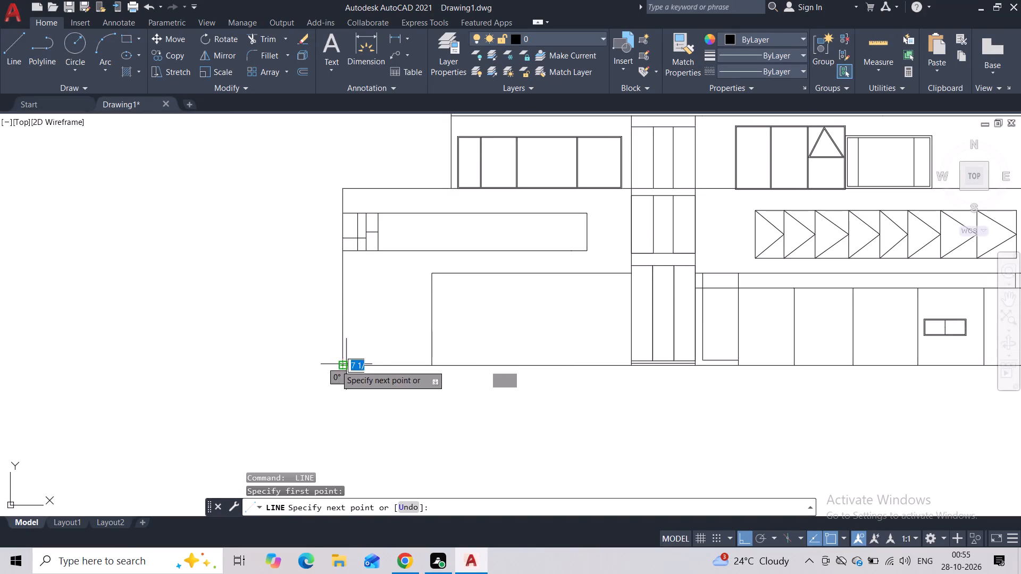
{"action": "left_click", "coordinate": [178, 352]}
{"action": "key", "text": "Escape"}
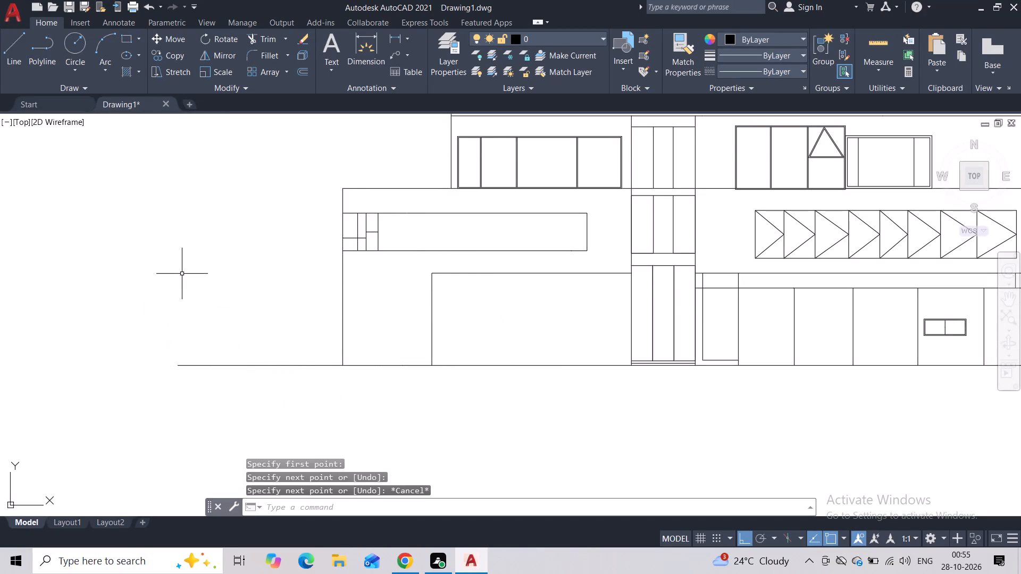
Draw a low block outline beside the left wing: a top line about 23' long from its left edge, and a vertical down to the ground line.
{"action": "left_click", "coordinate": [18, 65]}
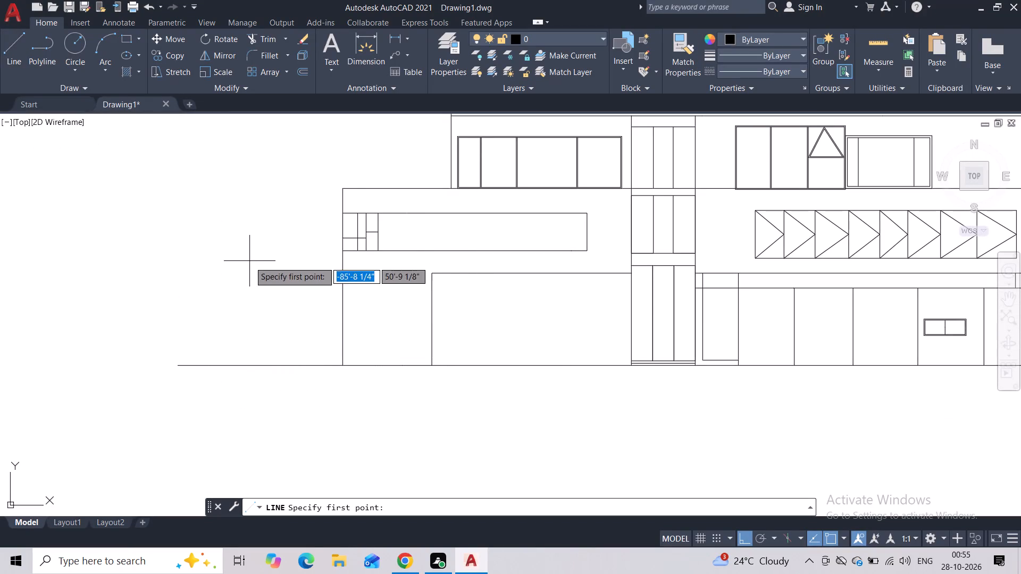
{"action": "left_click", "coordinate": [341, 287]}
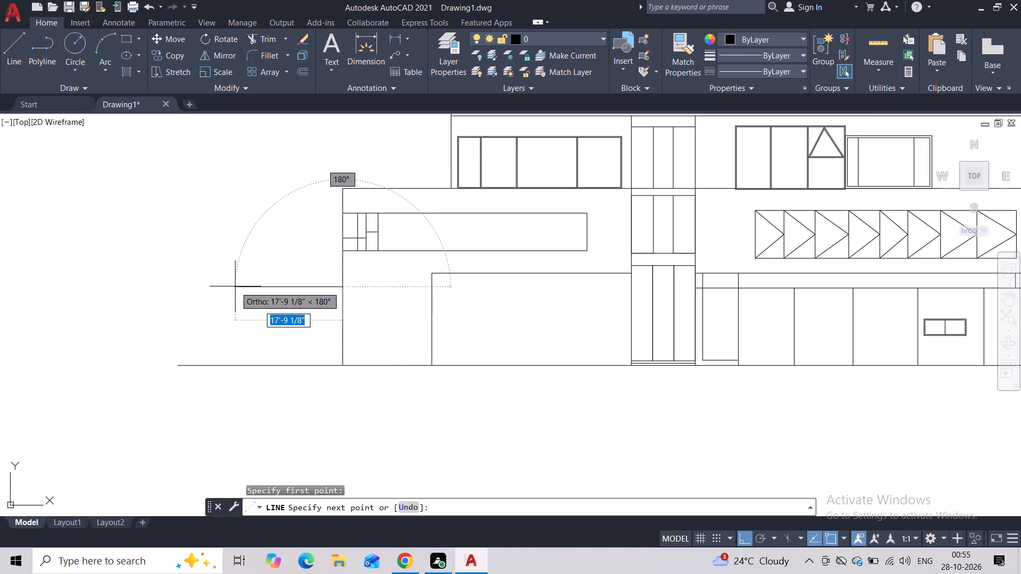
{"action": "left_click", "coordinate": [202, 285]}
{"action": "left_click", "coordinate": [206, 361]}
{"action": "key", "text": "Escape"}
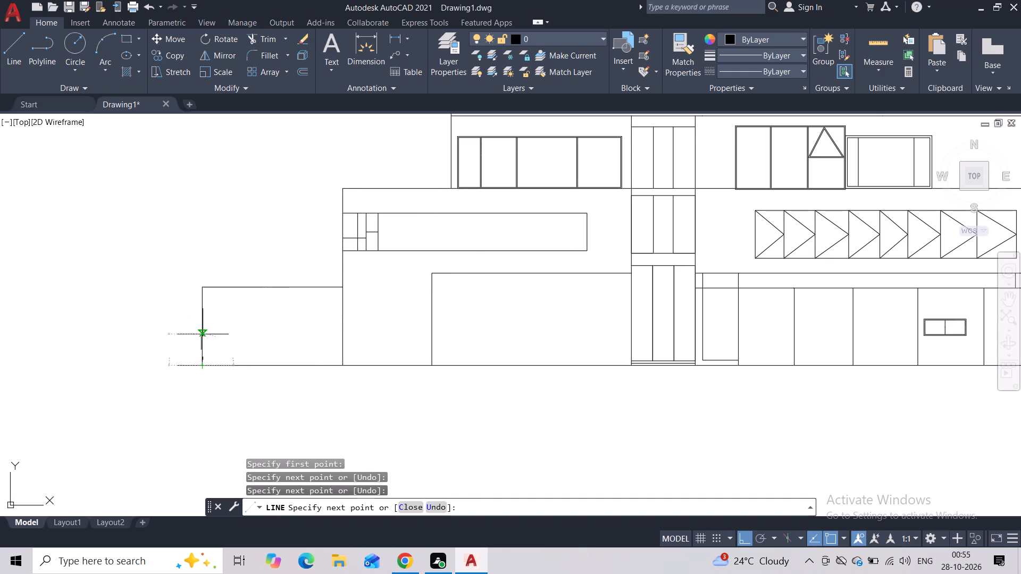
Trim the piece of ground line that projects past the low block's left edge.
{"action": "left_click", "coordinate": [270, 38]}
{"action": "left_click_drag", "start_coordinate": [188, 343], "coordinate": [188, 345]}
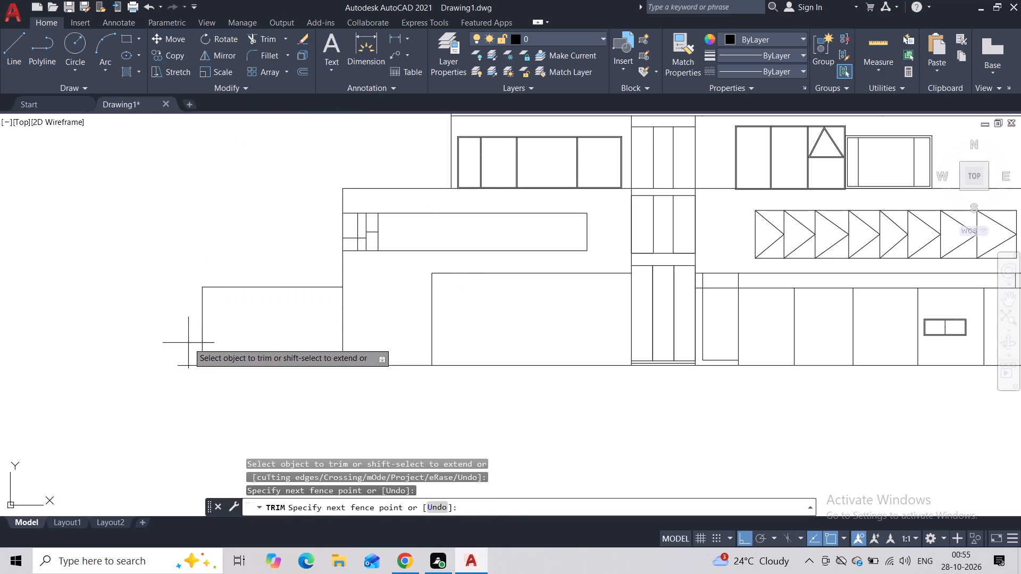
{"action": "left_click_drag", "start_coordinate": [188, 345], "coordinate": [180, 416]}
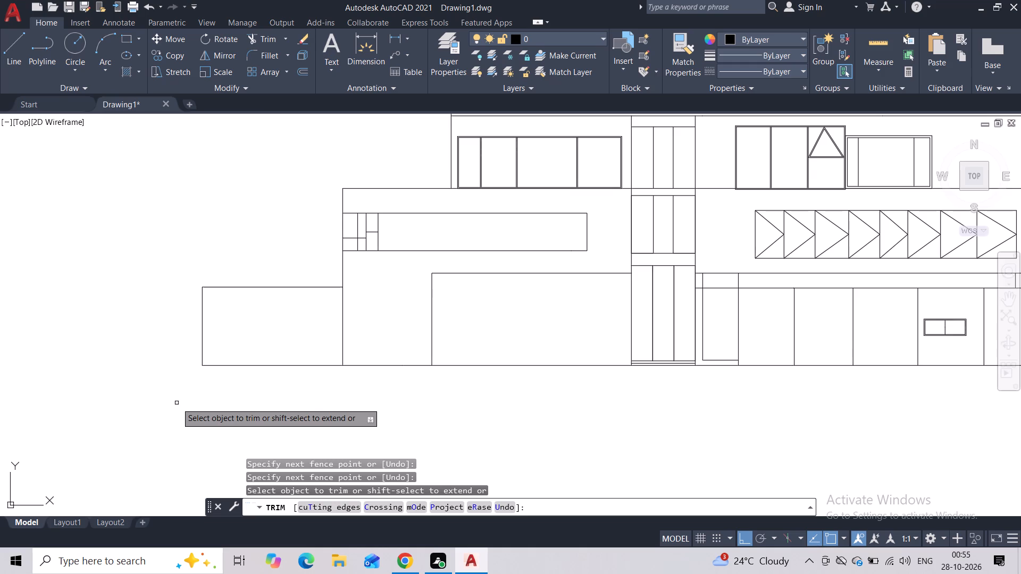
{"action": "key", "text": "Escape"}
{"action": "left_click", "coordinate": [7, 56]}
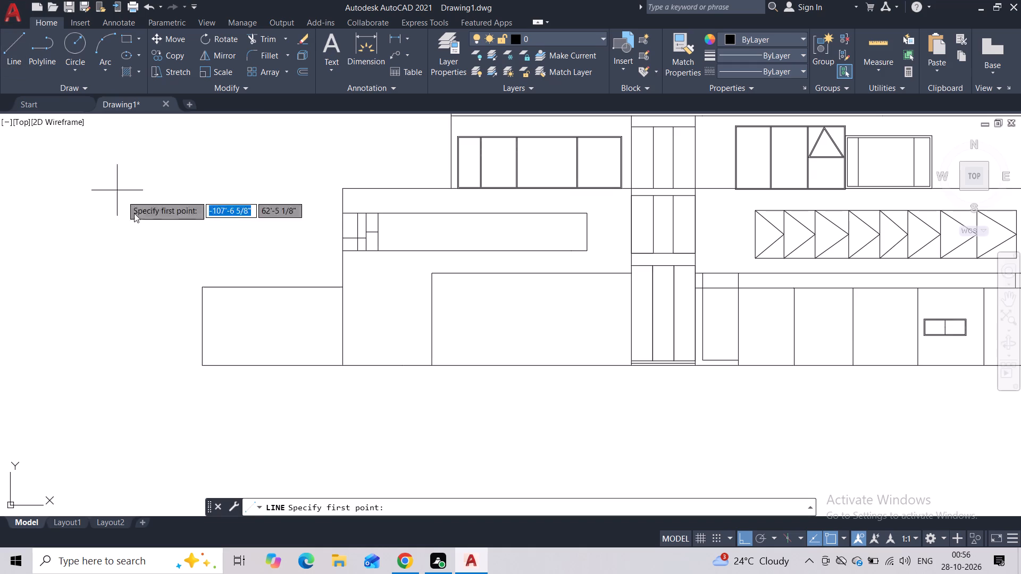
{"action": "key", "text": "Escape"}
Offset the low block's top line downward four times in succession at 2" spacing.
{"action": "left_click", "coordinate": [223, 274]}
{"action": "left_click", "coordinate": [223, 307]}
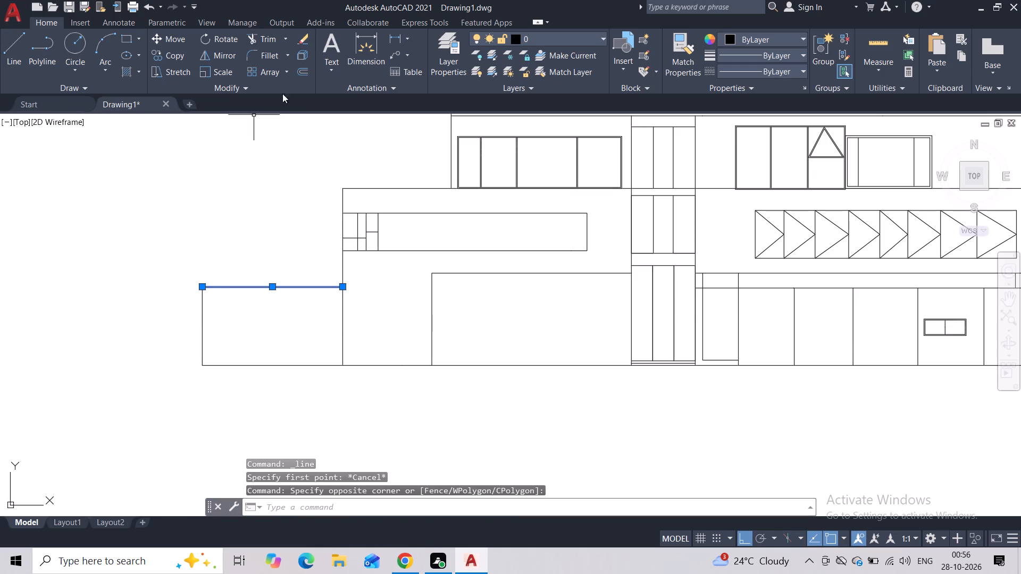
{"action": "left_click", "coordinate": [305, 78]}
{"action": "scroll", "coordinate": [248, 327], "scroll_direction": "up", "scroll_amount": 1}
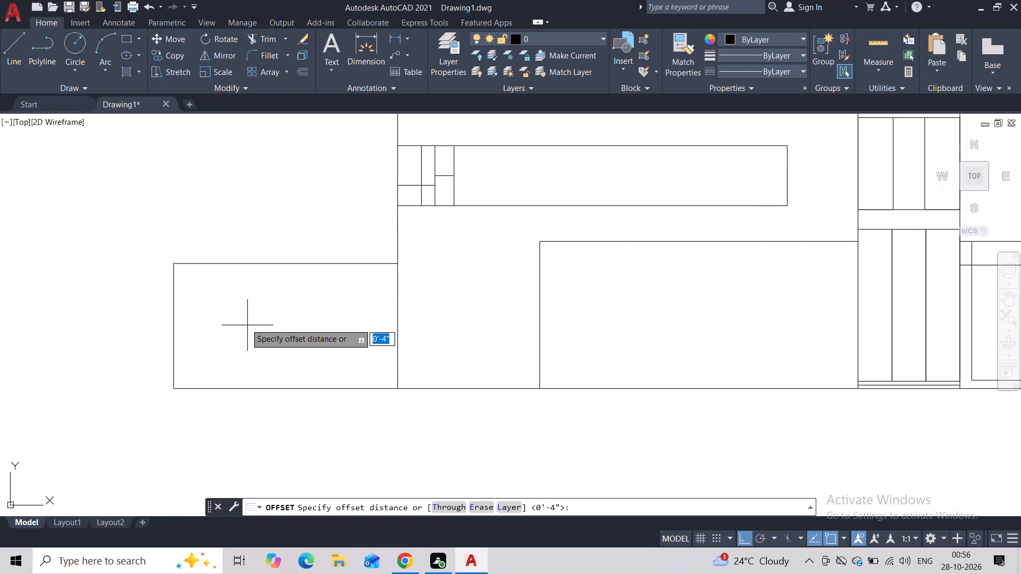
{"action": "type", "text": "2\""}
{"action": "key", "text": "Return"}
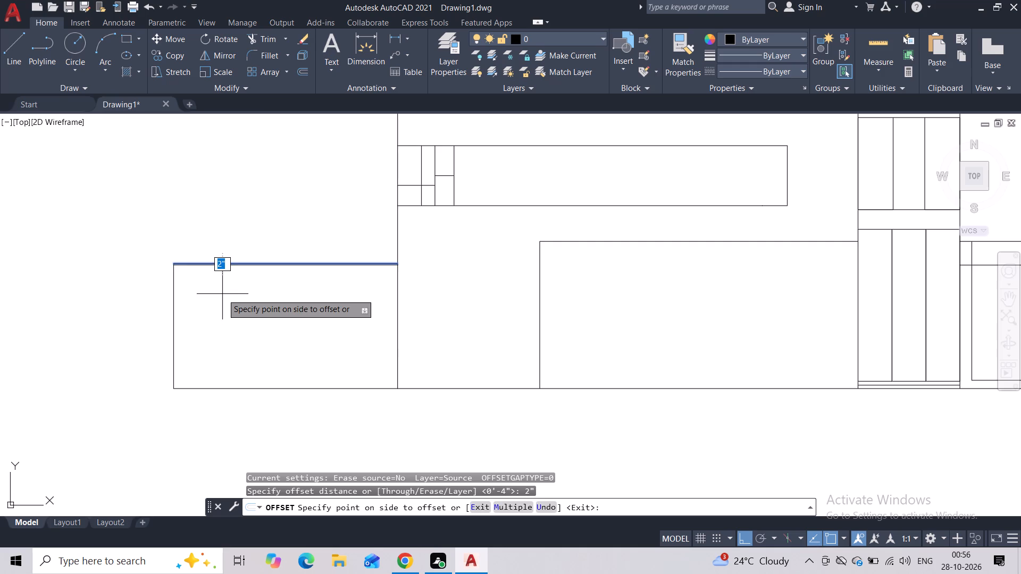
{"action": "left_click", "coordinate": [222, 294]}
{"action": "scroll", "coordinate": [166, 257], "scroll_direction": "up", "scroll_amount": 3}
{"action": "left_click", "coordinate": [203, 289]}
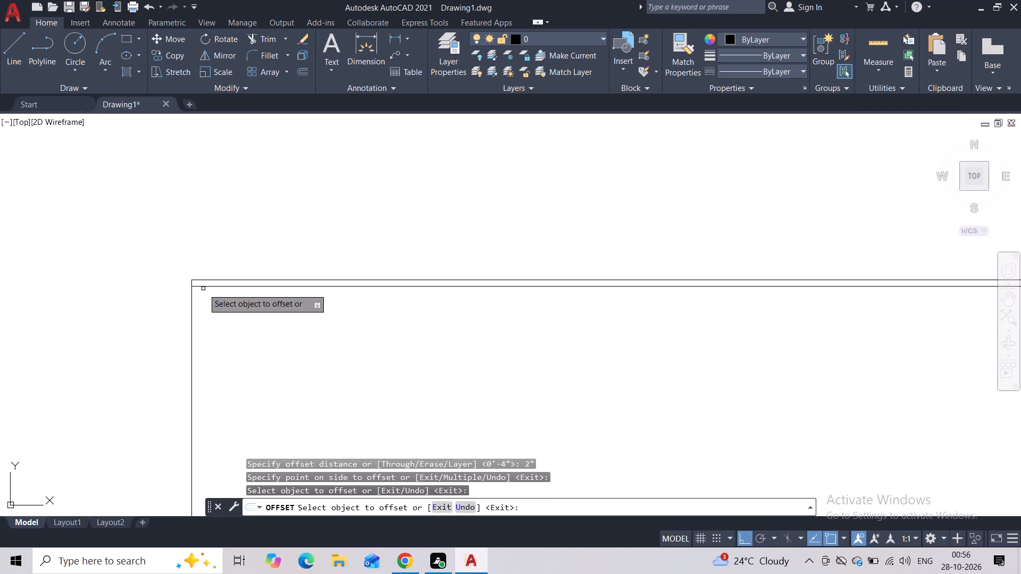
{"action": "left_click", "coordinate": [205, 287]}
{"action": "left_click", "coordinate": [200, 308]}
{"action": "left_click", "coordinate": [205, 292]}
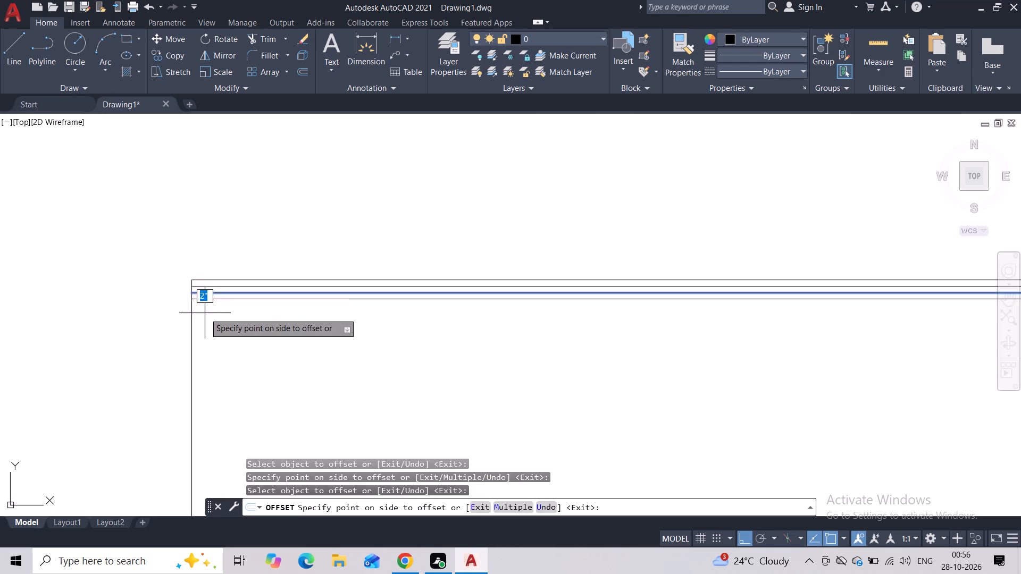
{"action": "left_click", "coordinate": [205, 316]}
{"action": "left_click", "coordinate": [207, 298]}
{"action": "left_click", "coordinate": [207, 317]}
{"action": "left_click", "coordinate": [207, 309]}
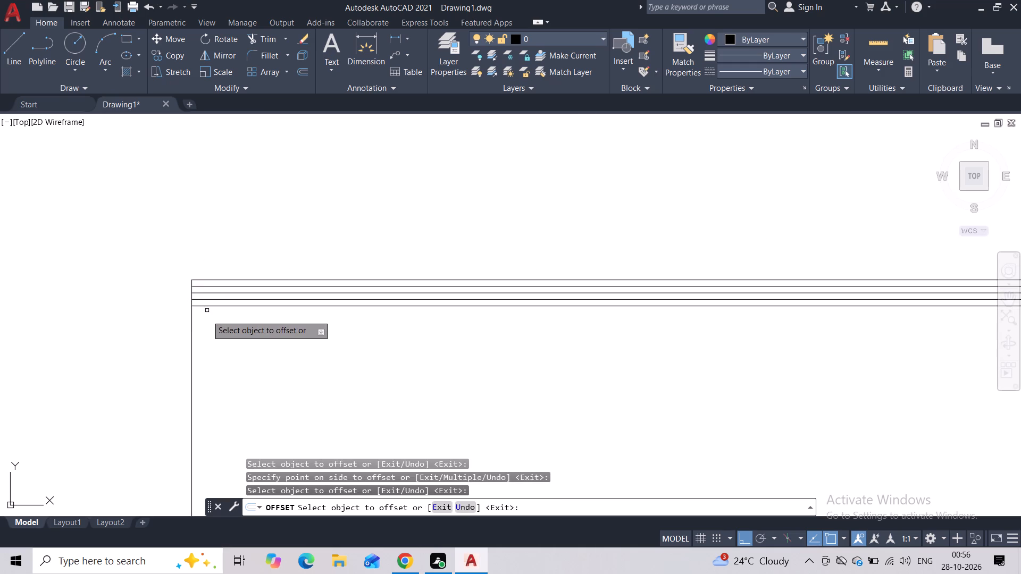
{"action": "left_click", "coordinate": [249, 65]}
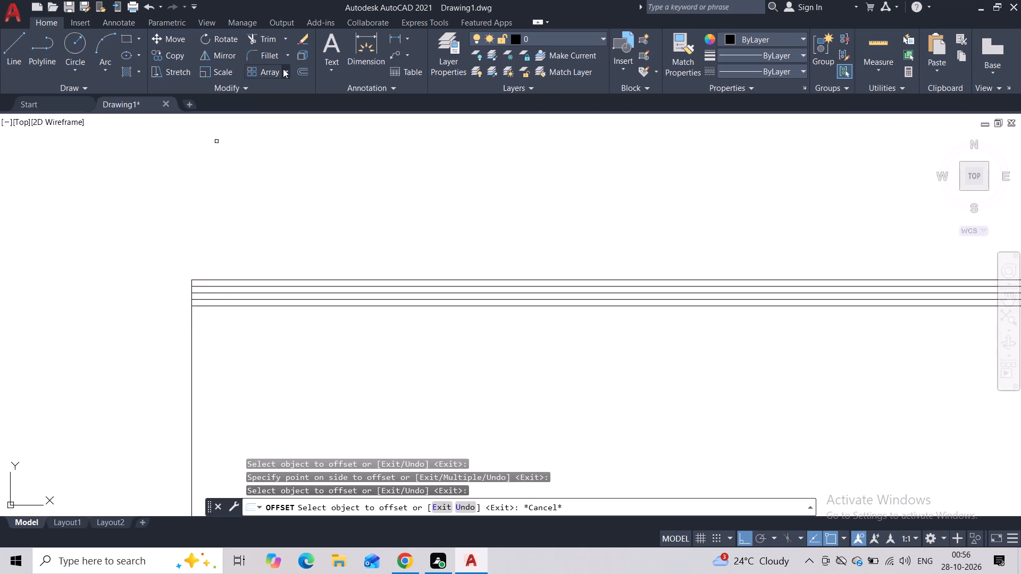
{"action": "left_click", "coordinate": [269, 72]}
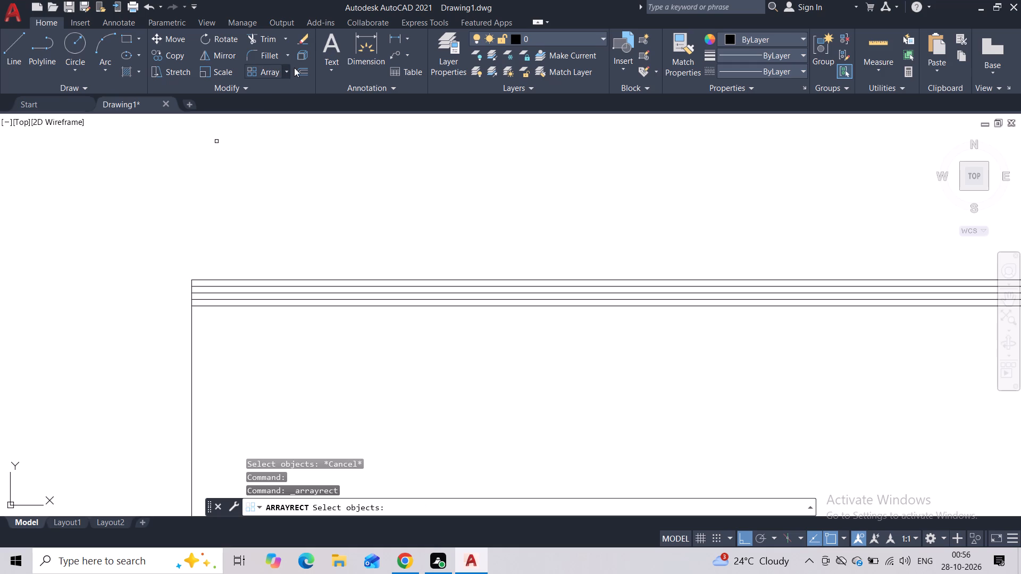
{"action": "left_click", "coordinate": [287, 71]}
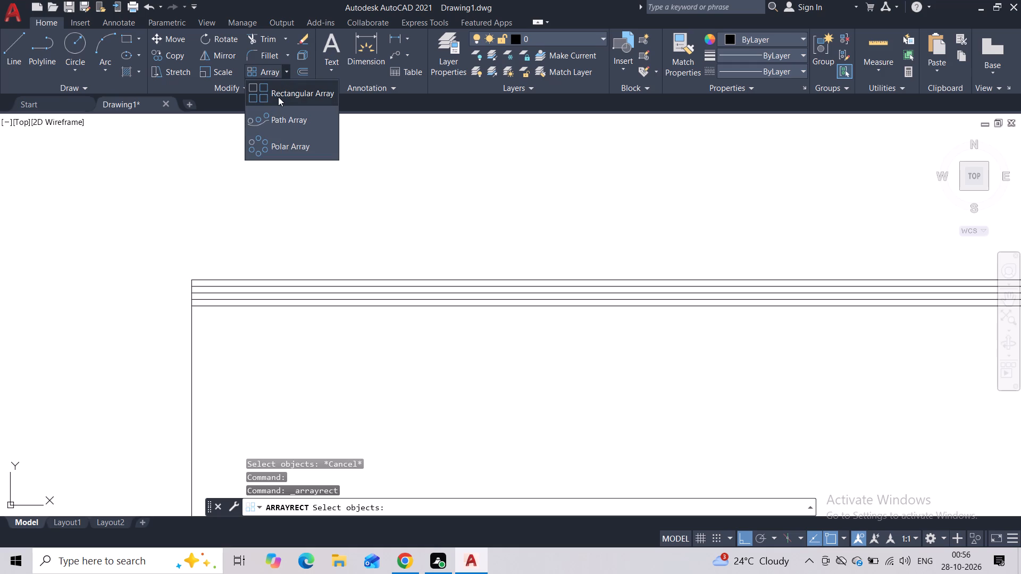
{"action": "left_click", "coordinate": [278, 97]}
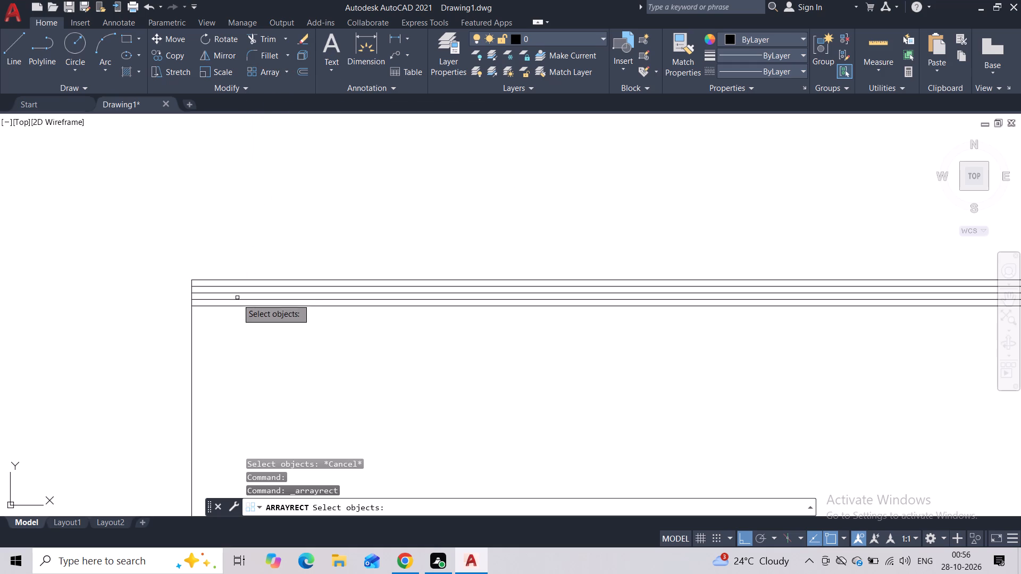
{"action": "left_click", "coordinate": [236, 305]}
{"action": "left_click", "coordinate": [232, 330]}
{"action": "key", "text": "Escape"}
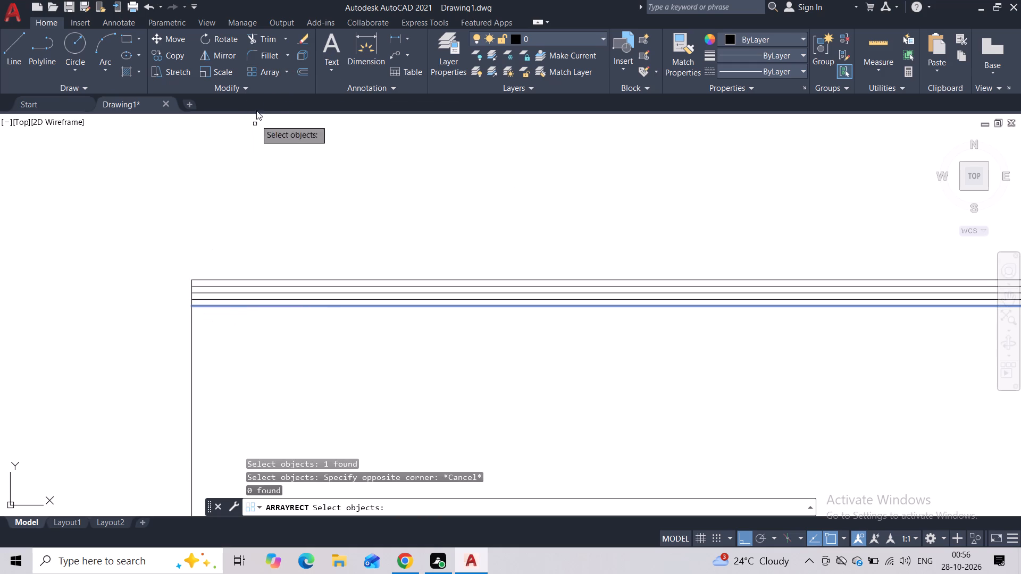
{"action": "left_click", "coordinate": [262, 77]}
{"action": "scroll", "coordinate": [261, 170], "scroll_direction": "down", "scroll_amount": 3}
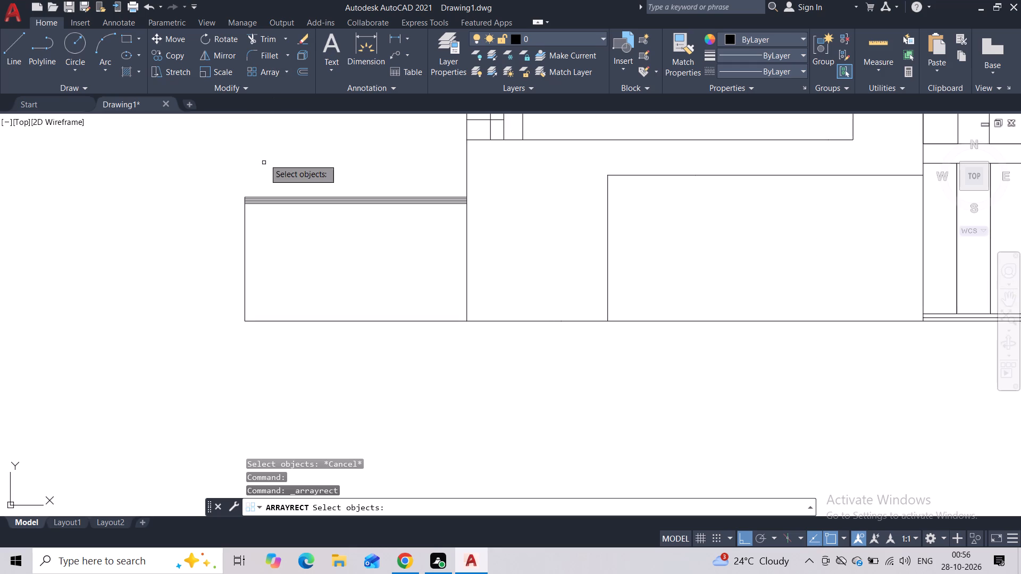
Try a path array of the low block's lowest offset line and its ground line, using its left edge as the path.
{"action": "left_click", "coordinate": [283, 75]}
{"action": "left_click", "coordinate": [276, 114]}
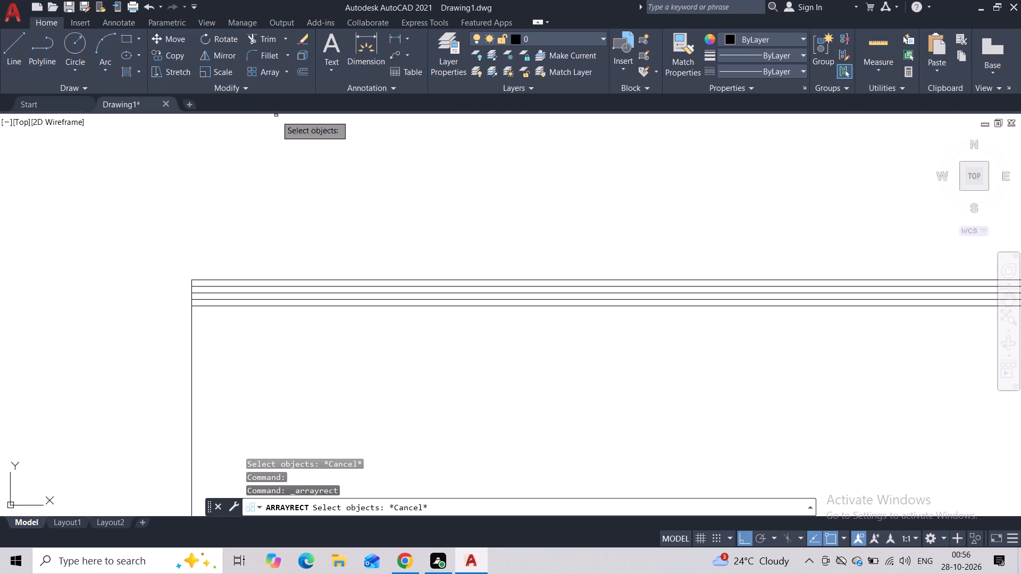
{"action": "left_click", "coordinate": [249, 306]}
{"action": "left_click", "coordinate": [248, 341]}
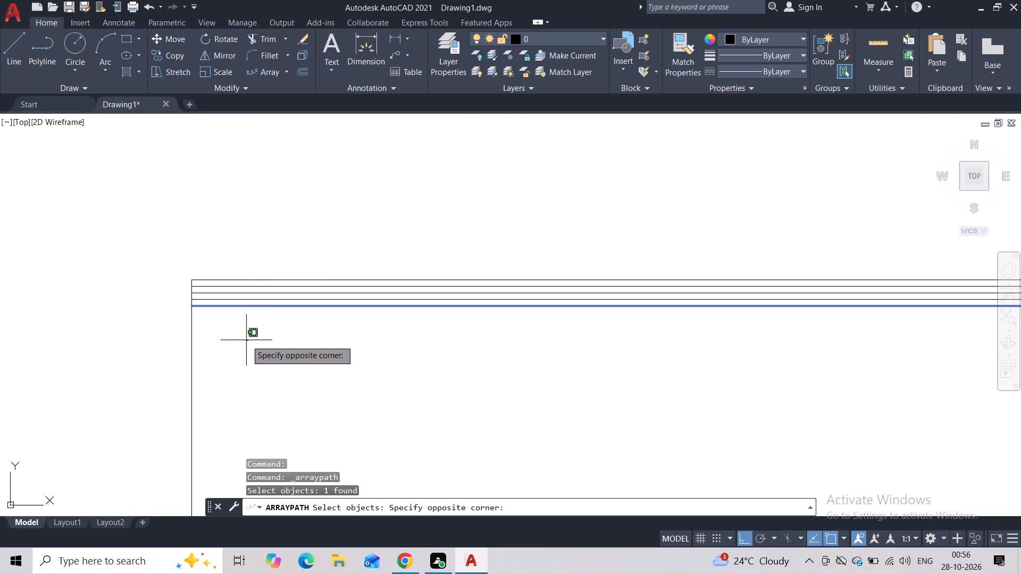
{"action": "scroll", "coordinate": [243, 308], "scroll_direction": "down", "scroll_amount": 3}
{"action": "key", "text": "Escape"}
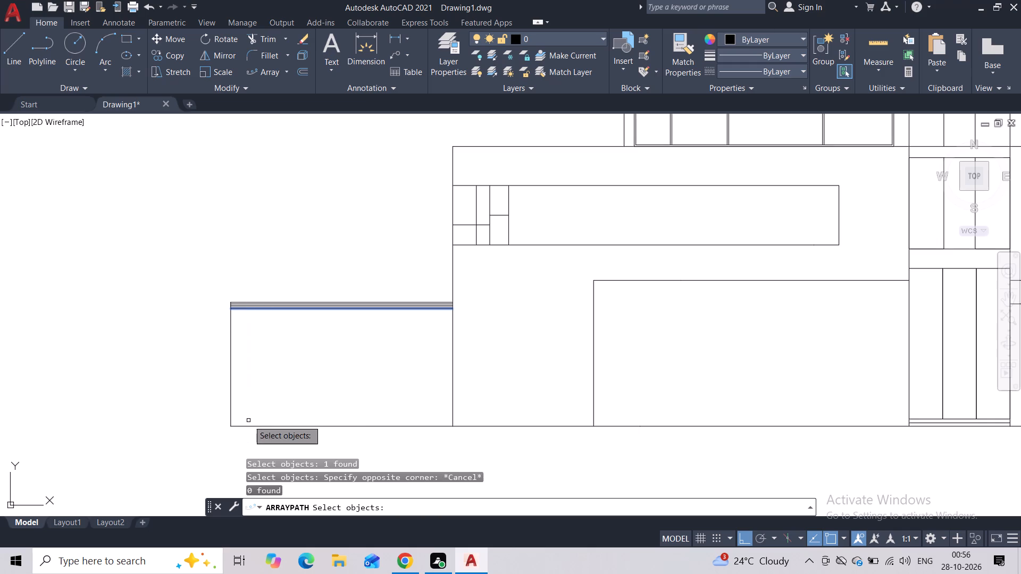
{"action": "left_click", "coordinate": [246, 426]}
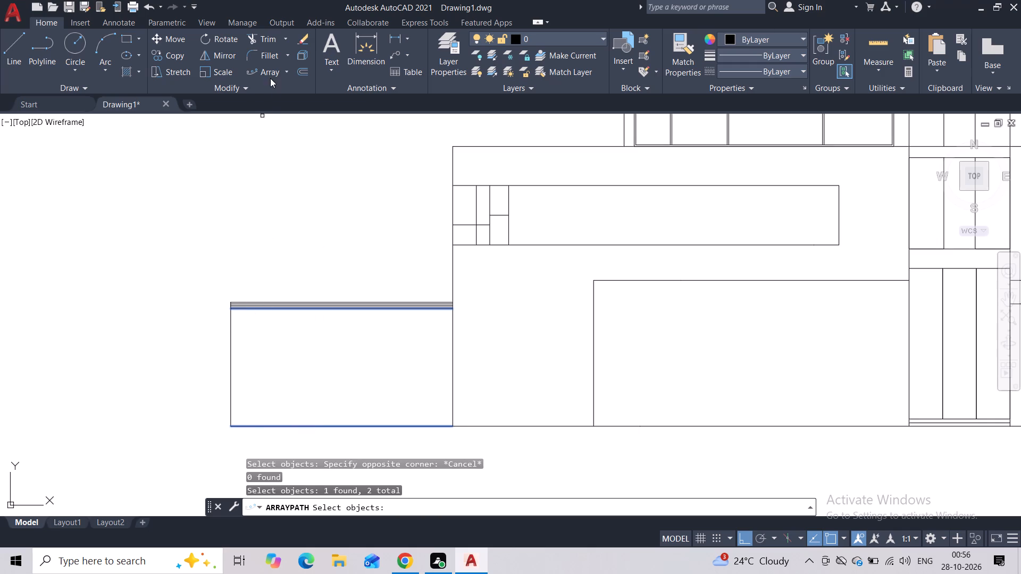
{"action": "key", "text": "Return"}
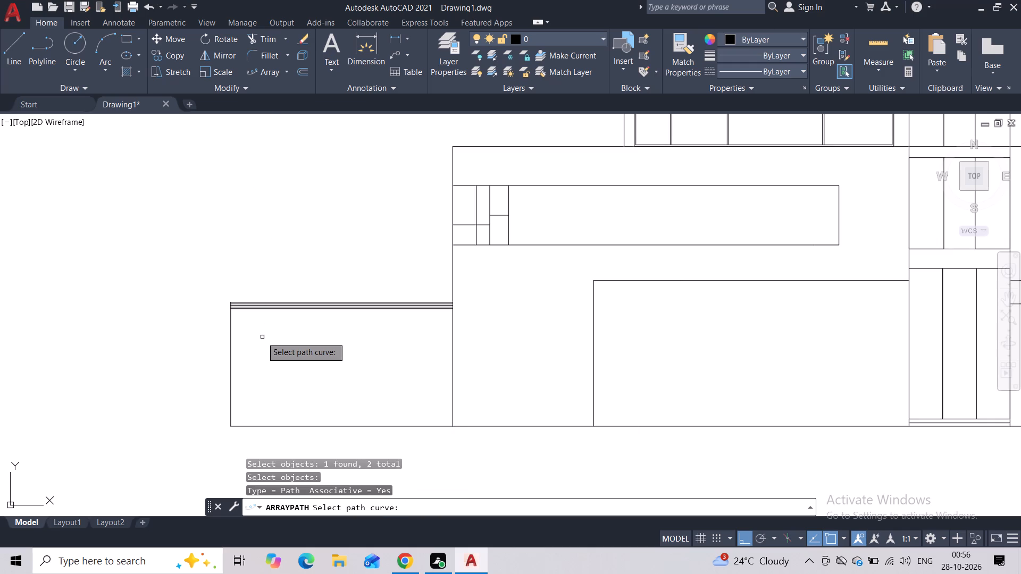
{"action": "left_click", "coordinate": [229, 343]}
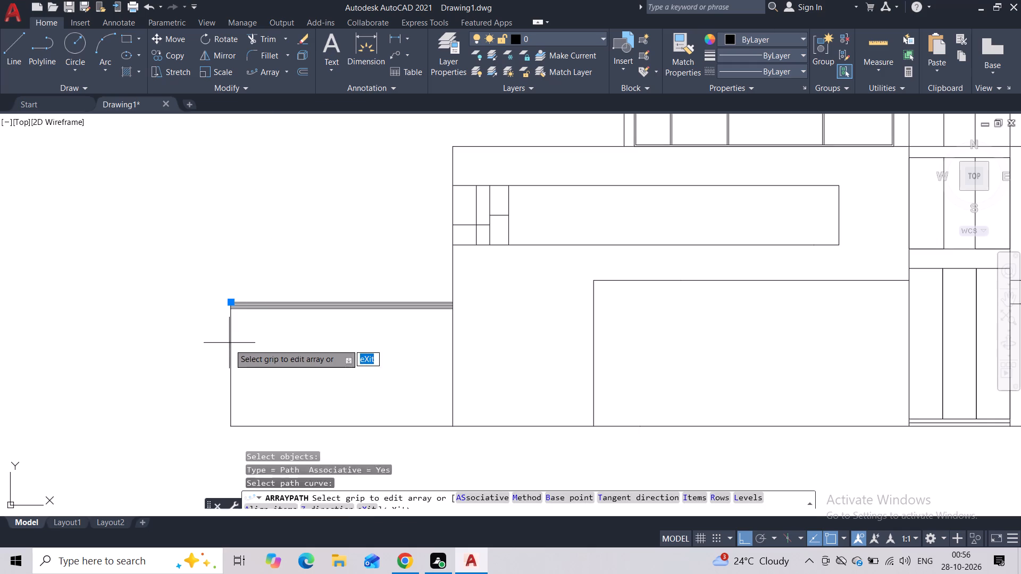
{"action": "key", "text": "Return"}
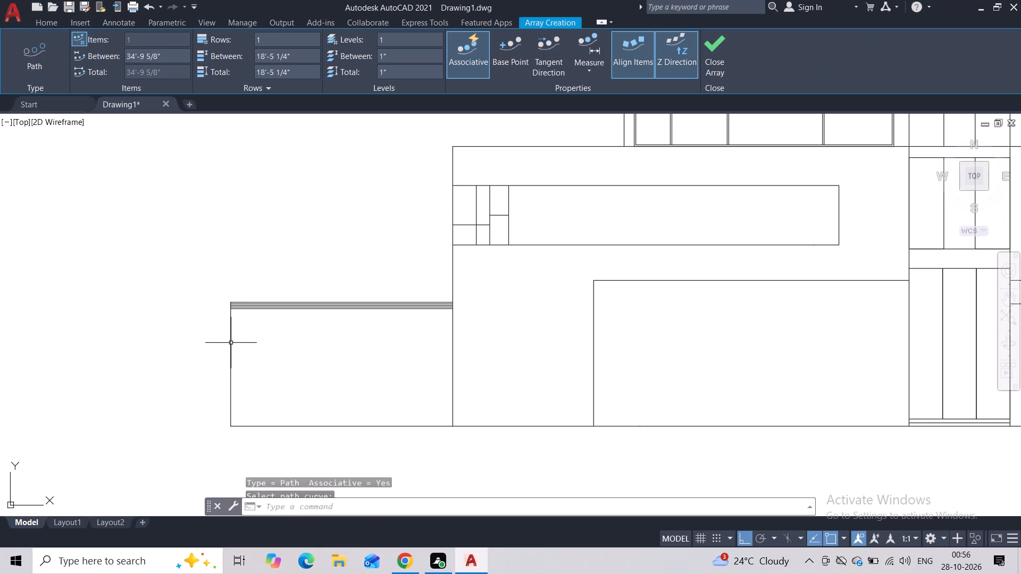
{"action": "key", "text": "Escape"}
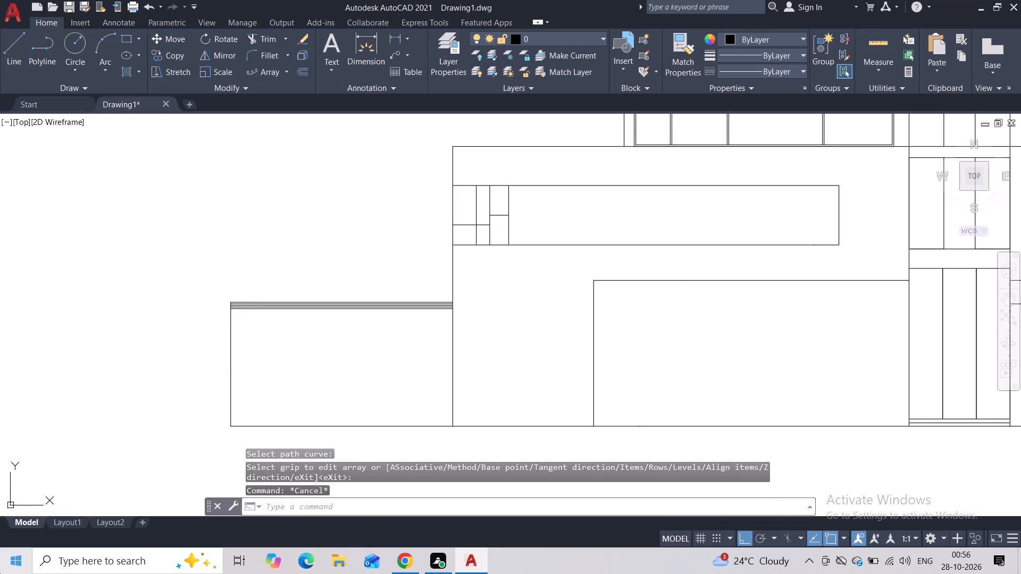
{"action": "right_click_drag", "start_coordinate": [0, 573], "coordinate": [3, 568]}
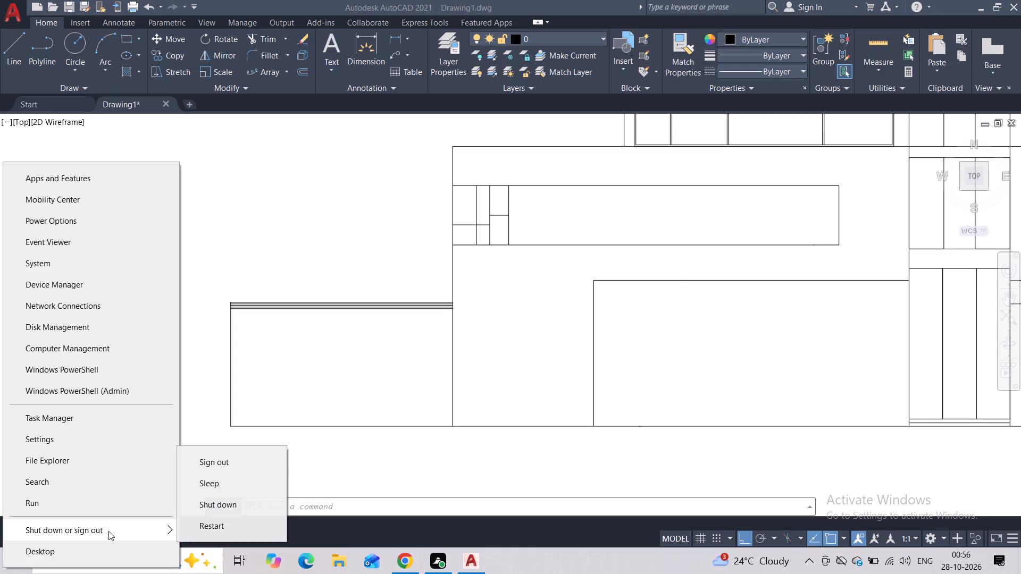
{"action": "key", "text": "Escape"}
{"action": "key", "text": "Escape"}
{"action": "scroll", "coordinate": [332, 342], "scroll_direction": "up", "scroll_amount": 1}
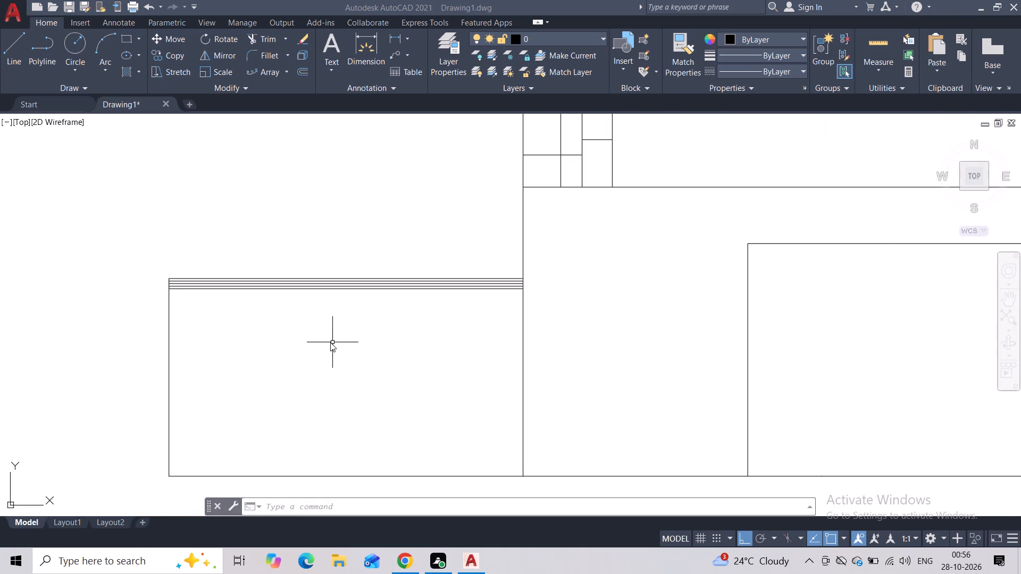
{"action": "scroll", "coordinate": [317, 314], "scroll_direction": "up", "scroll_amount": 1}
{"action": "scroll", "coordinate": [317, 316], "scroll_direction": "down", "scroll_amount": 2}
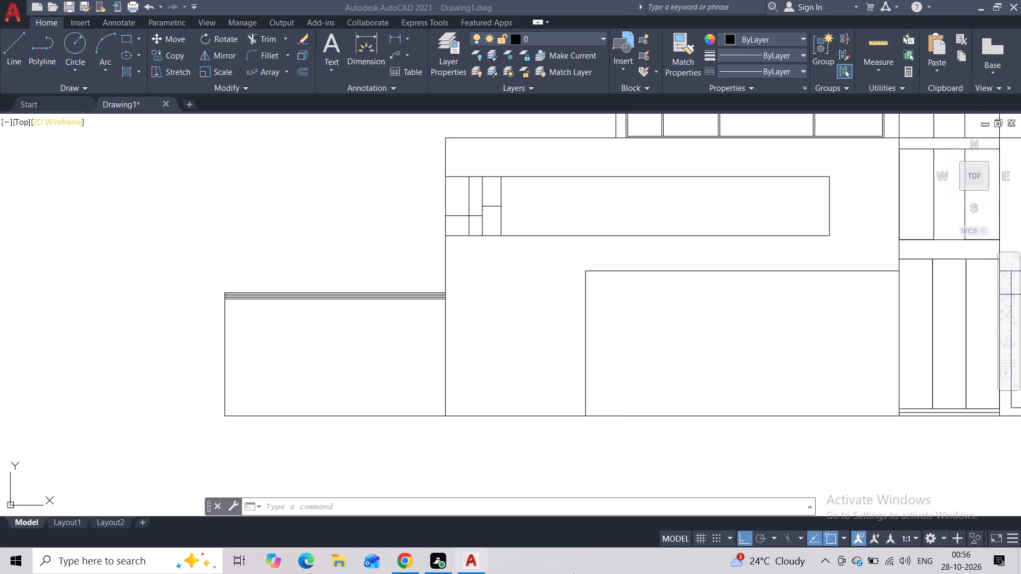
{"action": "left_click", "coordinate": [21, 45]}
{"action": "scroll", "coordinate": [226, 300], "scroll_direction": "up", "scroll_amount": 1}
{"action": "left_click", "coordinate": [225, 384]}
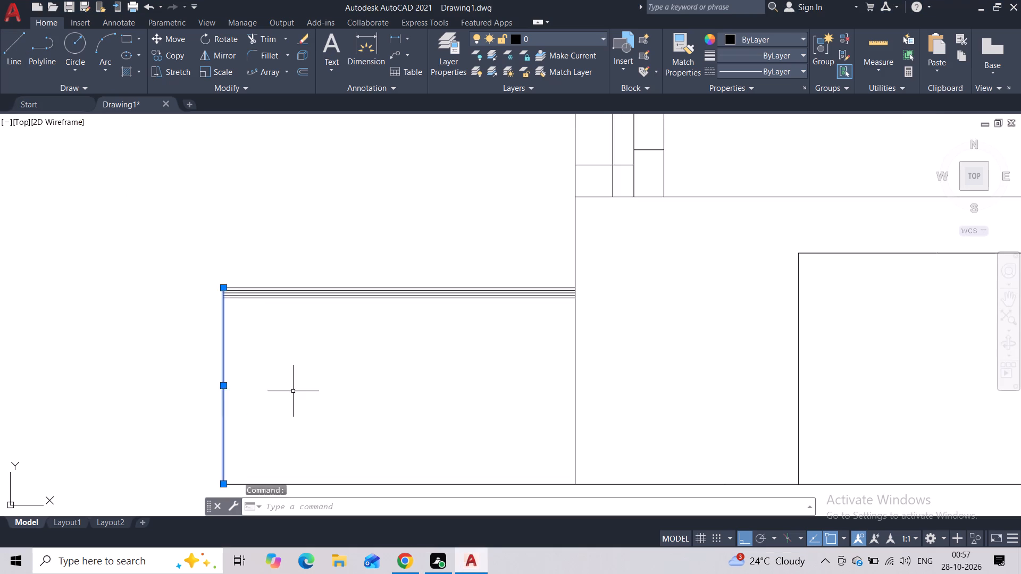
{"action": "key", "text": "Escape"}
Draw a horizontal line about 23' long across the low block at mid-height, from its left edge to the left wing.
{"action": "left_click", "coordinate": [13, 57]}
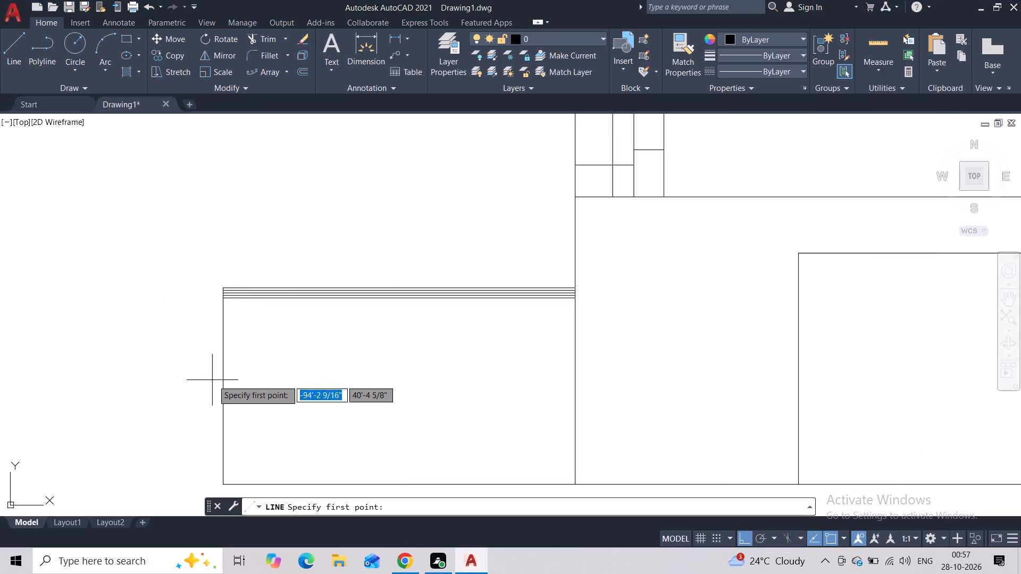
{"action": "left_click", "coordinate": [221, 376]}
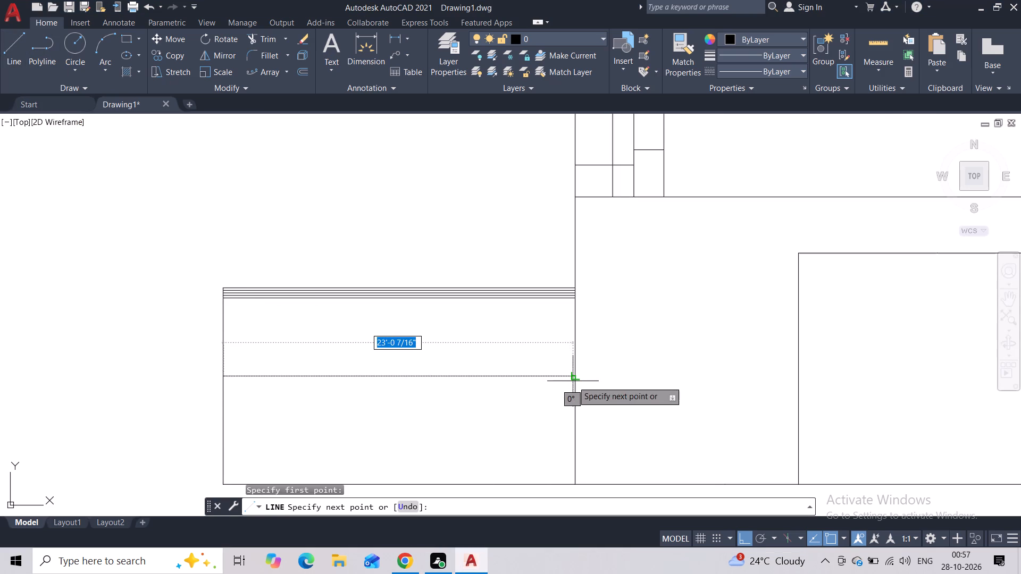
{"action": "left_click", "coordinate": [573, 381]}
{"action": "key", "text": "Escape"}
Draw a second horizontal line across the low block, below the mid-height line, ending at the left wing's edge.
{"action": "middle_click_drag", "start_coordinate": [500, 402], "coordinate": [468, 295]}
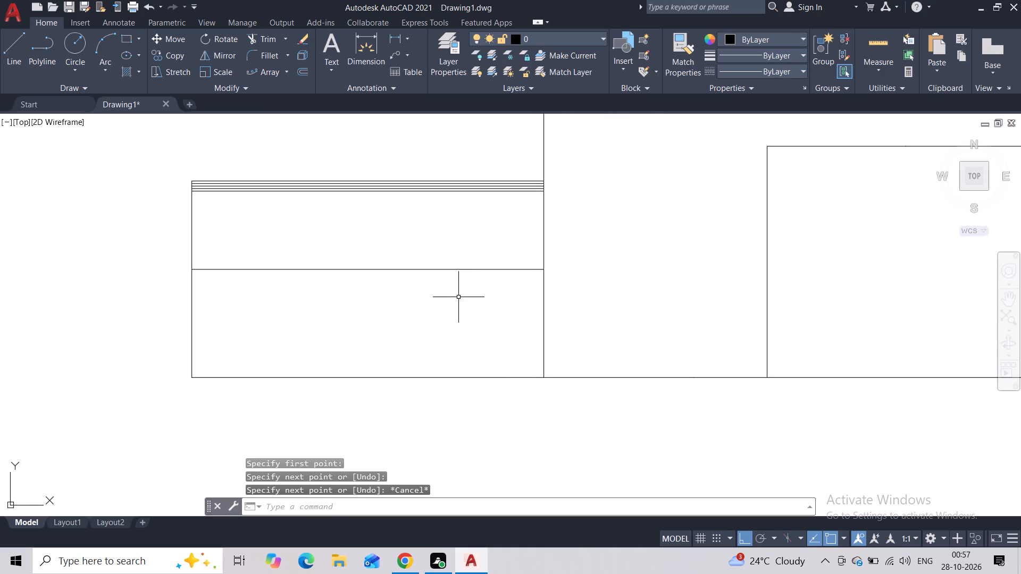
{"action": "left_click", "coordinate": [22, 65]}
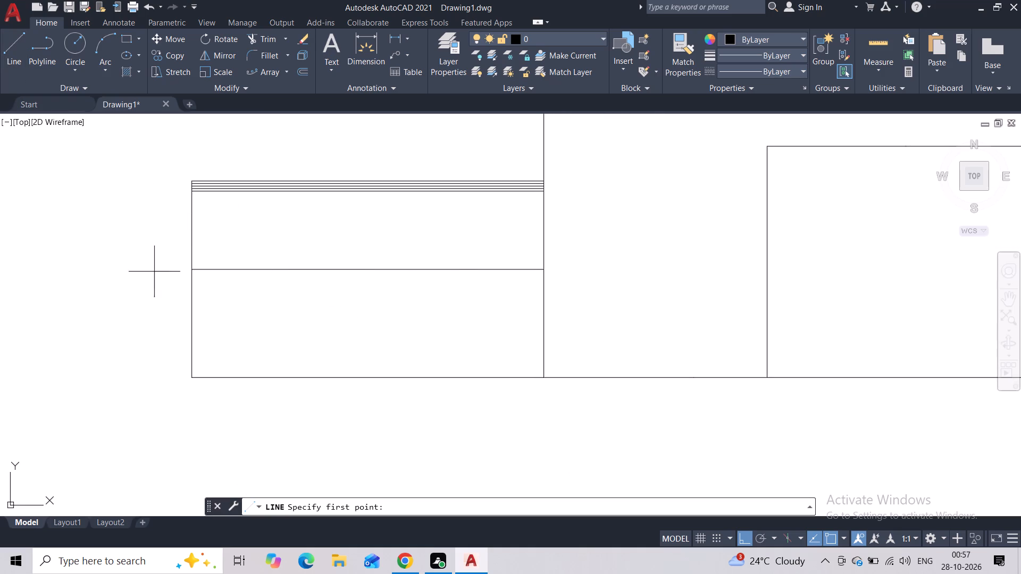
{"action": "left_click", "coordinate": [196, 307]}
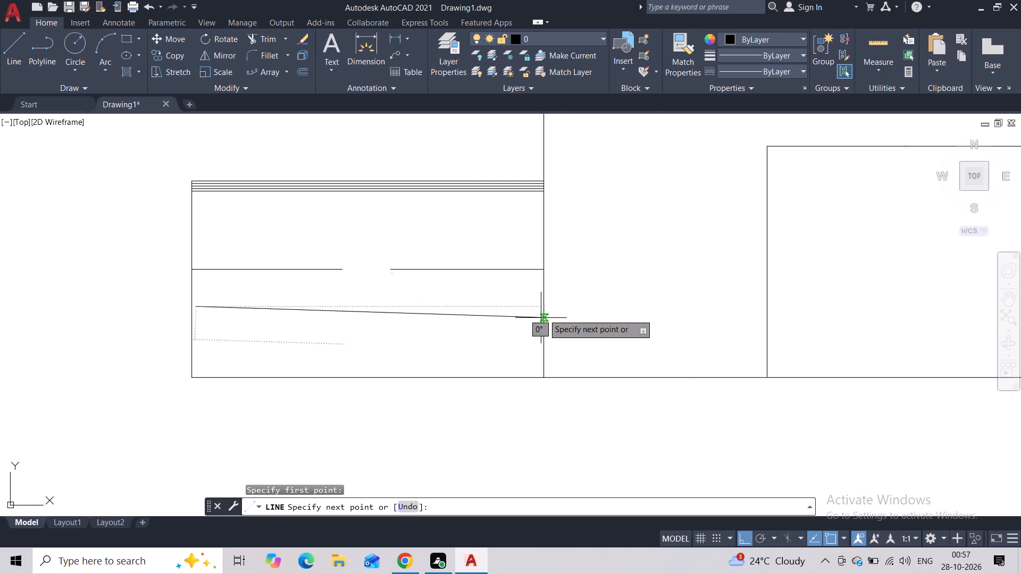
{"action": "left_click", "coordinate": [543, 306]}
{"action": "key", "text": "Escape"}
Close the small gap between the lower line's left end and the low block's left edge with a short line.
{"action": "scroll", "coordinate": [209, 309], "scroll_direction": "up", "scroll_amount": 2}
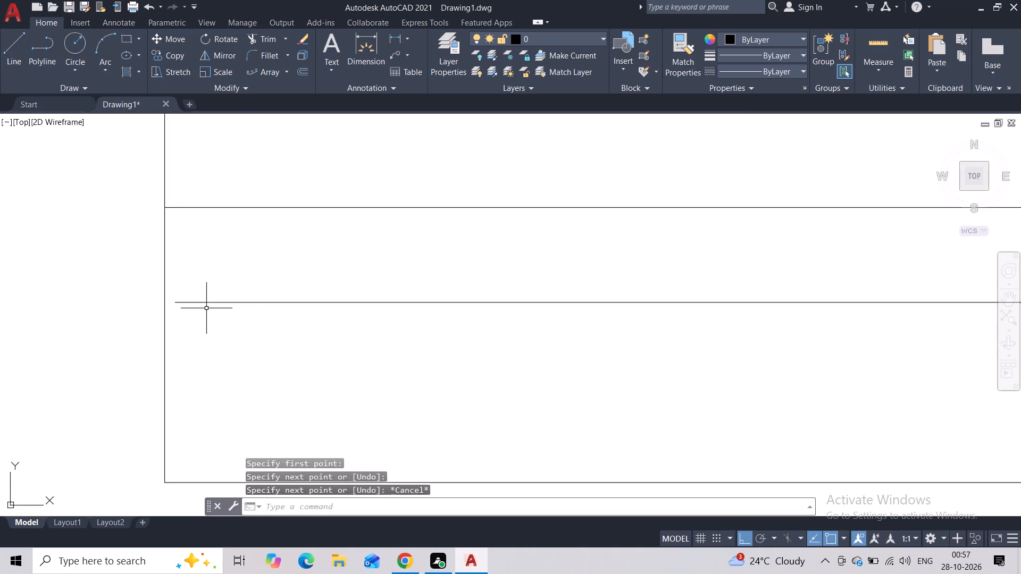
{"action": "scroll", "coordinate": [206, 308], "scroll_direction": "up", "scroll_amount": 1}
{"action": "key", "text": "c"}
{"action": "key", "text": "c"}
{"action": "key", "text": "Escape"}
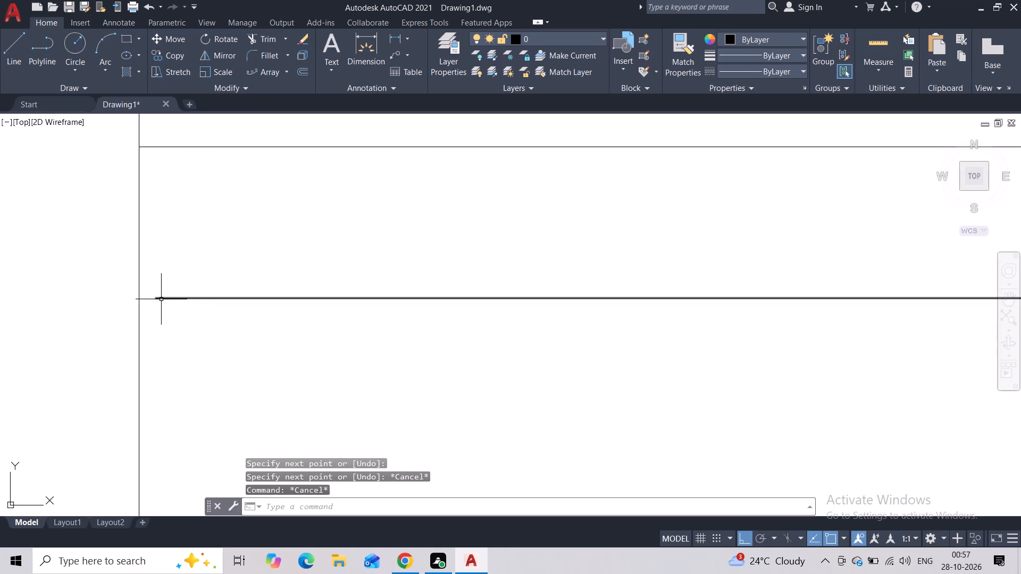
{"action": "key", "text": "c"}
{"action": "key", "text": "c"}
{"action": "key", "text": "Escape"}
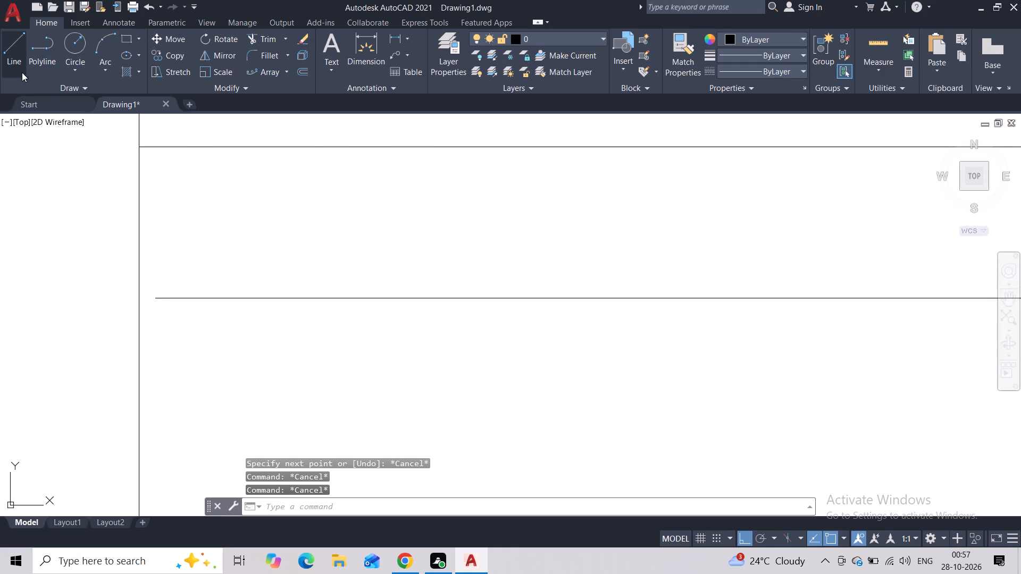
{"action": "left_click", "coordinate": [19, 70]}
{"action": "left_click", "coordinate": [151, 298]}
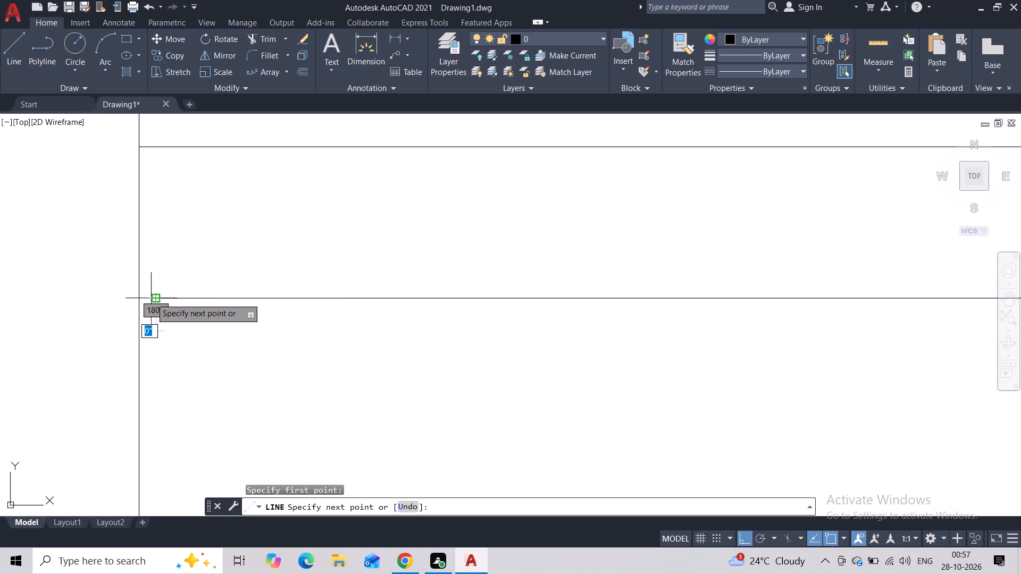
{"action": "left_click", "coordinate": [138, 298]}
{"action": "key", "text": "Escape"}
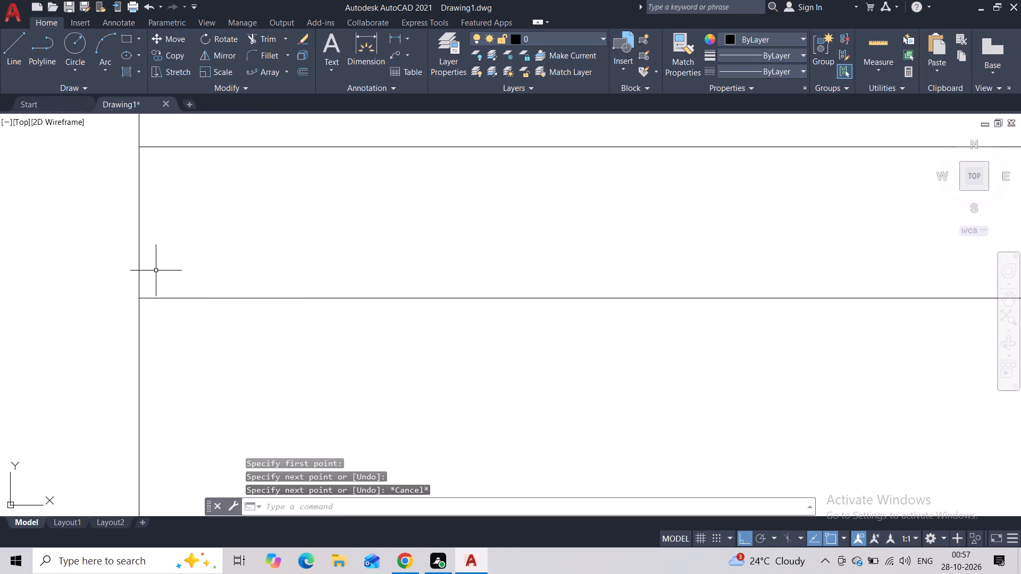
Draw a vertical between the two lines just inside the low block's left edge, and trim the edge between those lines.
{"action": "left_click", "coordinate": [7, 44]}
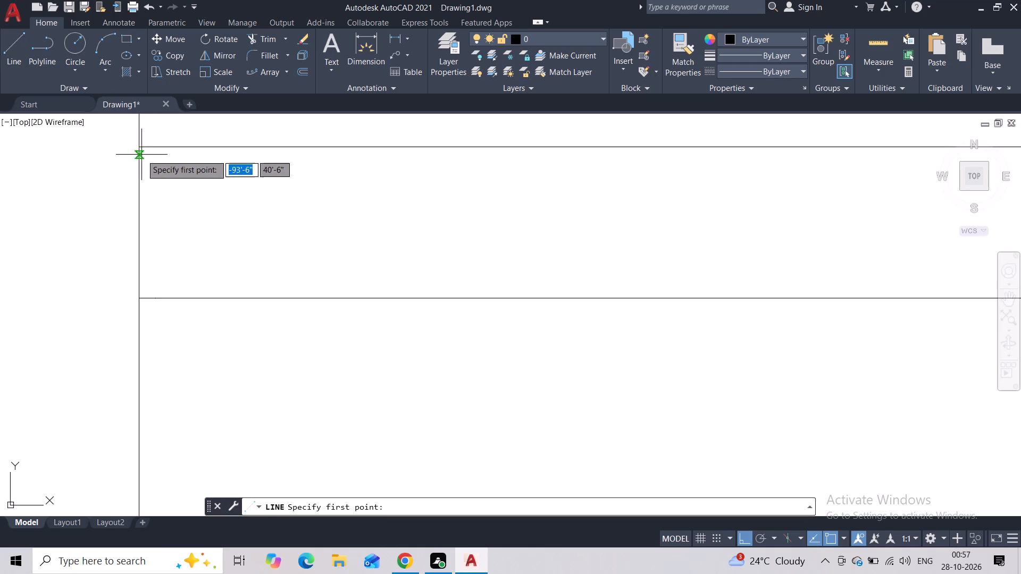
{"action": "left_click", "coordinate": [154, 150]}
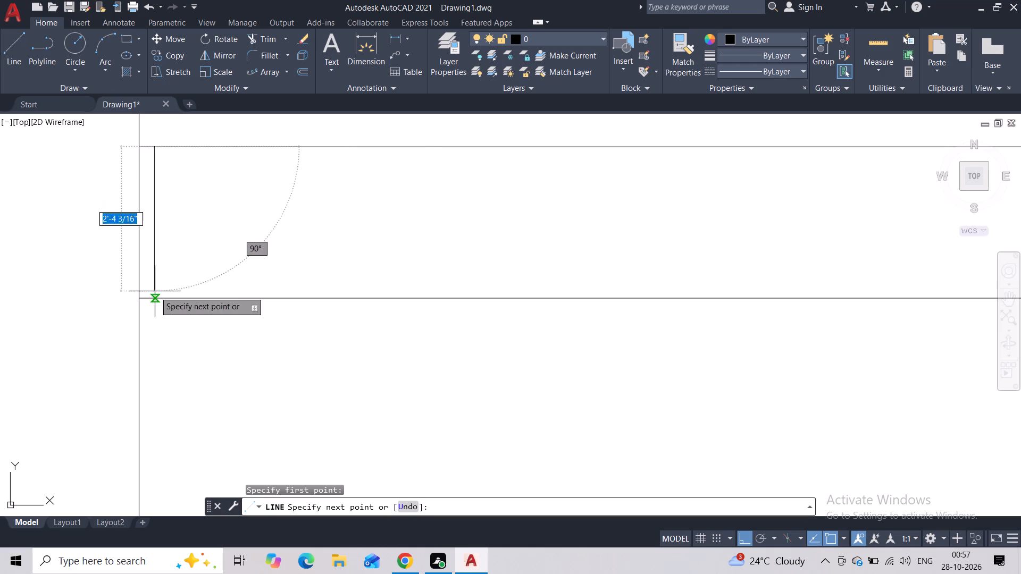
{"action": "left_click", "coordinate": [155, 291]}
{"action": "key", "text": "Escape"}
{"action": "left_click", "coordinate": [250, 45]}
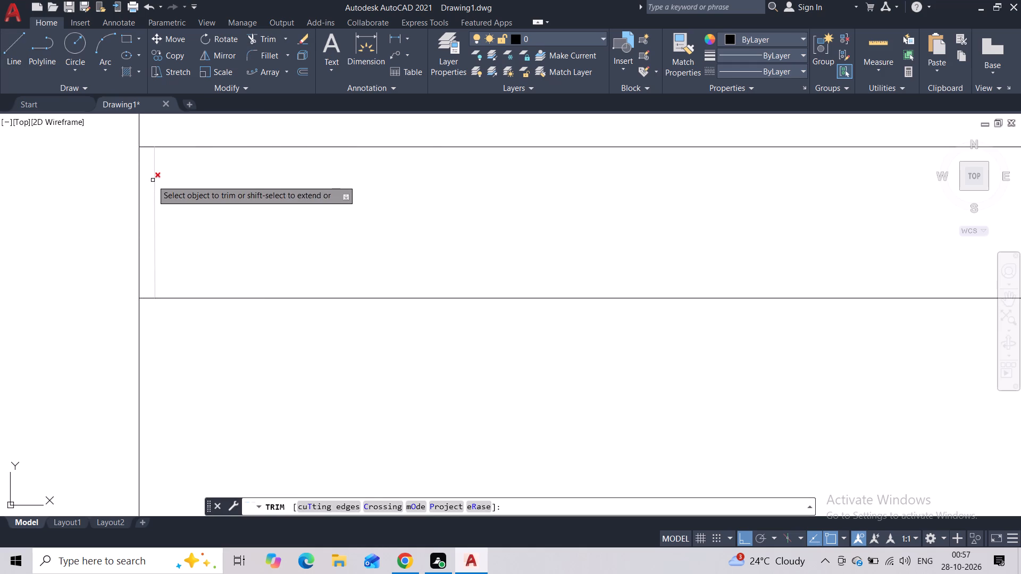
{"action": "left_click_drag", "start_coordinate": [147, 180], "coordinate": [131, 180]}
{"action": "key", "text": "Escape"}
Draw two vertical dividers across the horizontal strip, splitting it into three panels with the widest beside the left wing.
{"action": "scroll", "coordinate": [141, 201], "scroll_direction": "down", "scroll_amount": 3}
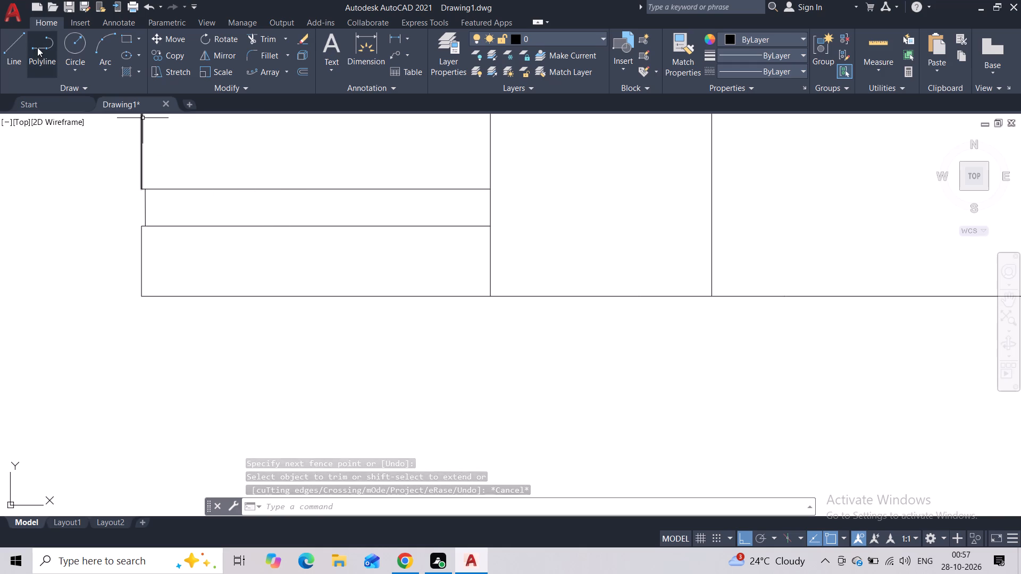
{"action": "left_click", "coordinate": [21, 57]}
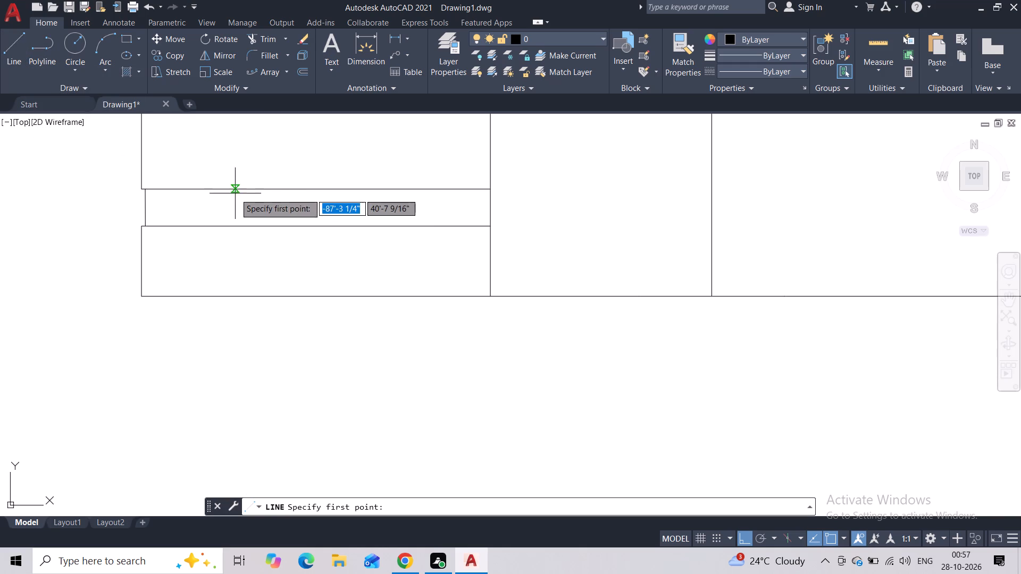
{"action": "left_click", "coordinate": [237, 191]}
{"action": "left_click", "coordinate": [236, 223]}
{"action": "key", "text": "Escape"}
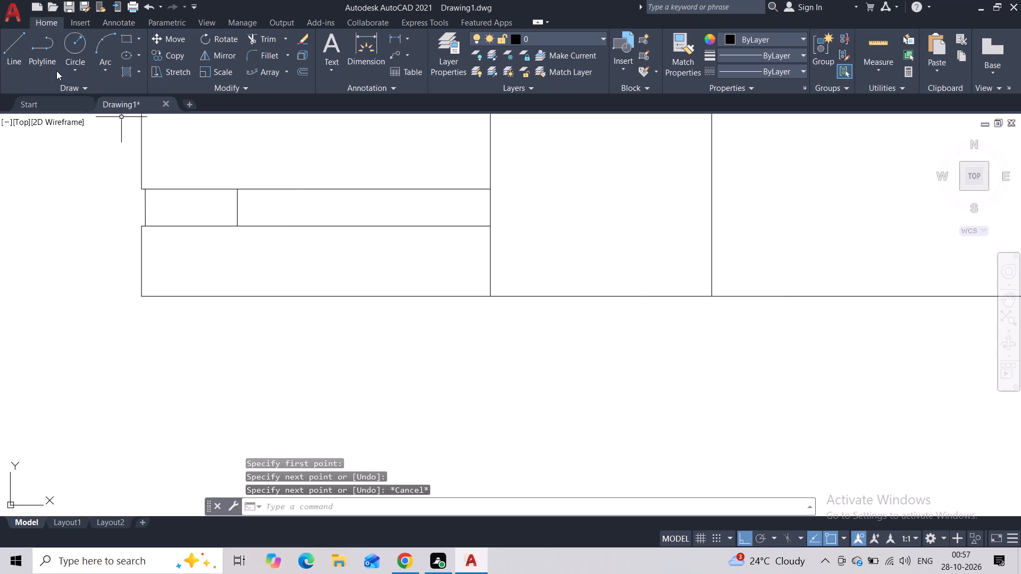
{"action": "left_click", "coordinate": [17, 53]}
{"action": "left_click", "coordinate": [315, 196]}
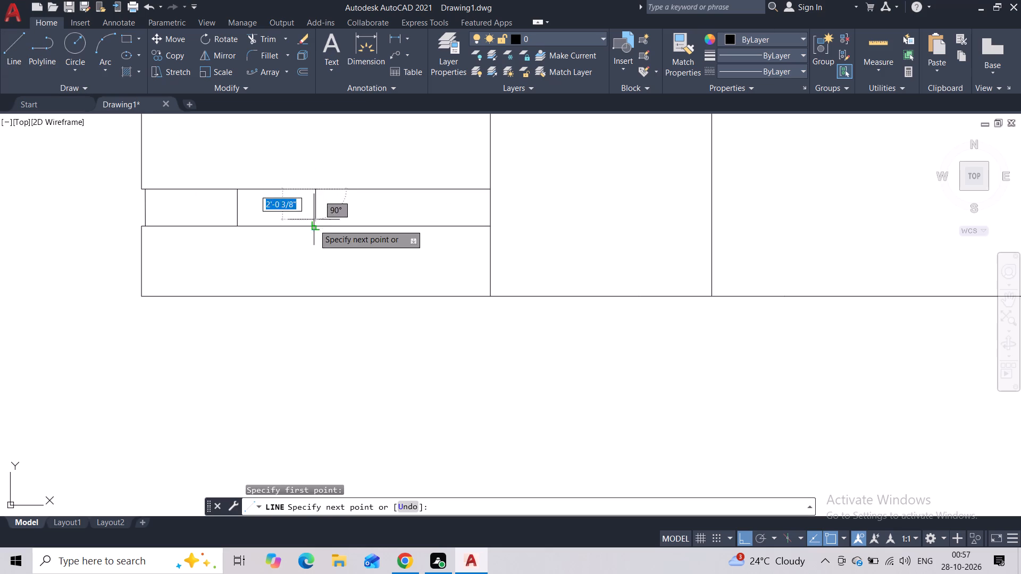
{"action": "left_click", "coordinate": [314, 224]}
{"action": "key", "text": "Escape"}
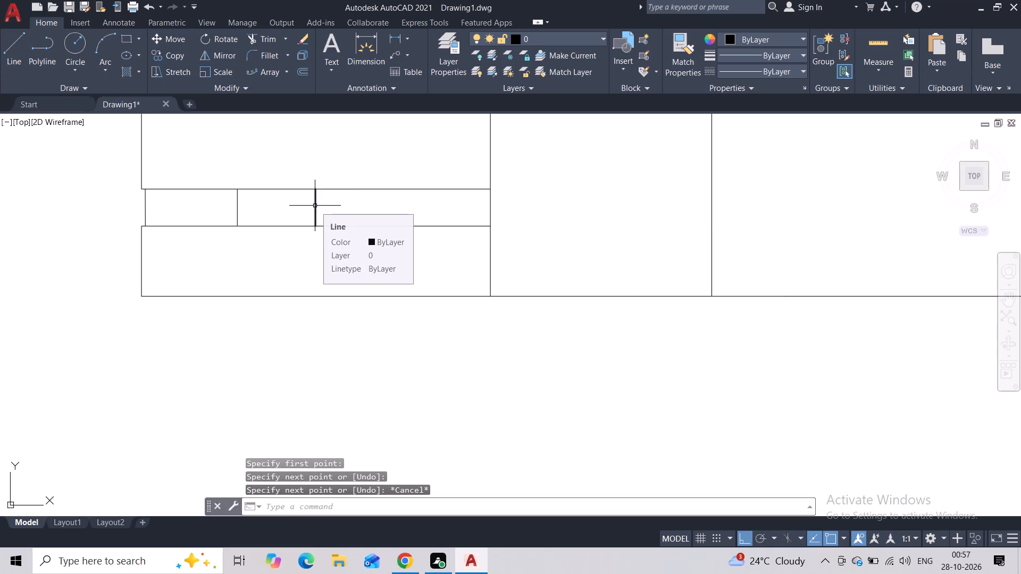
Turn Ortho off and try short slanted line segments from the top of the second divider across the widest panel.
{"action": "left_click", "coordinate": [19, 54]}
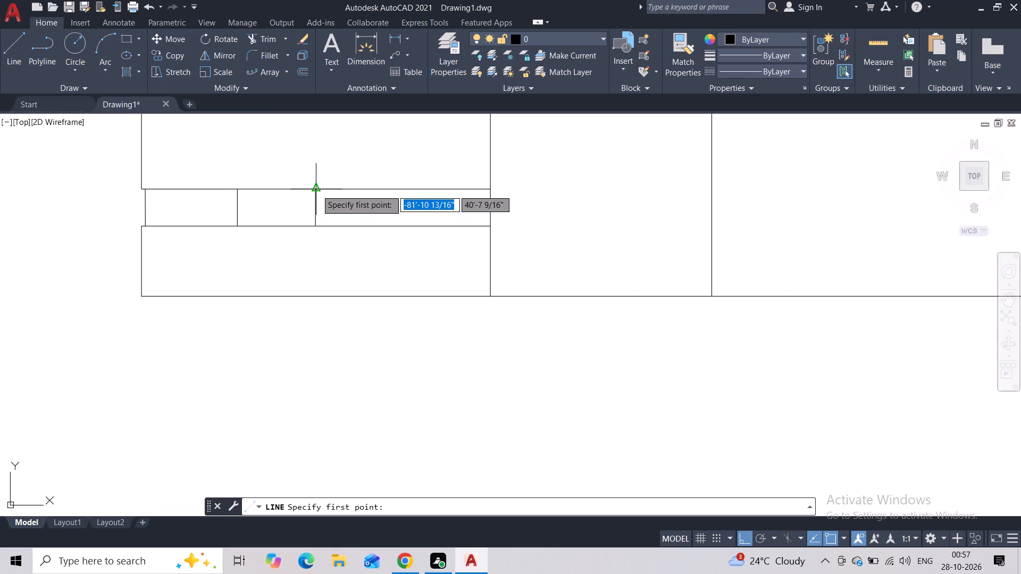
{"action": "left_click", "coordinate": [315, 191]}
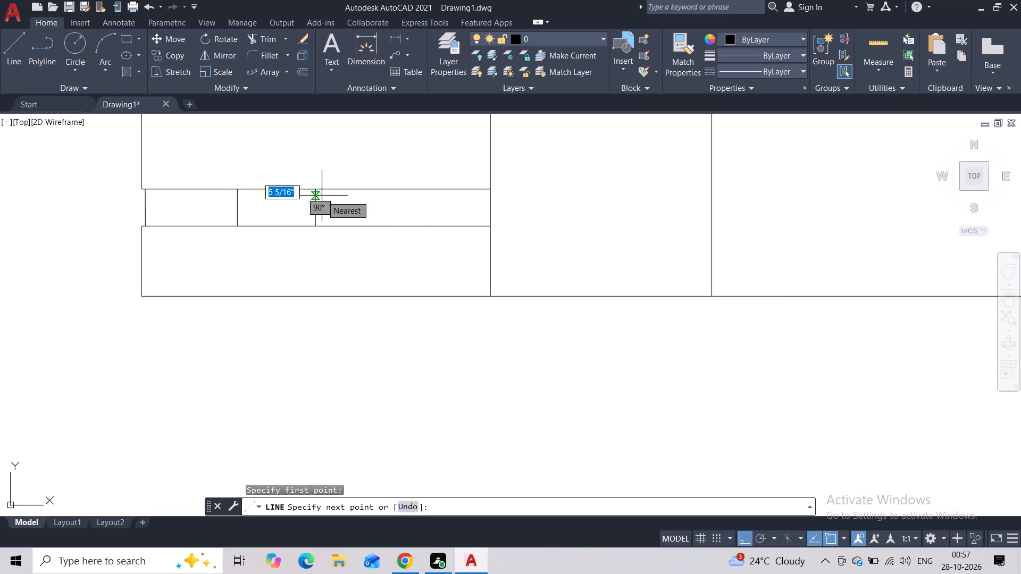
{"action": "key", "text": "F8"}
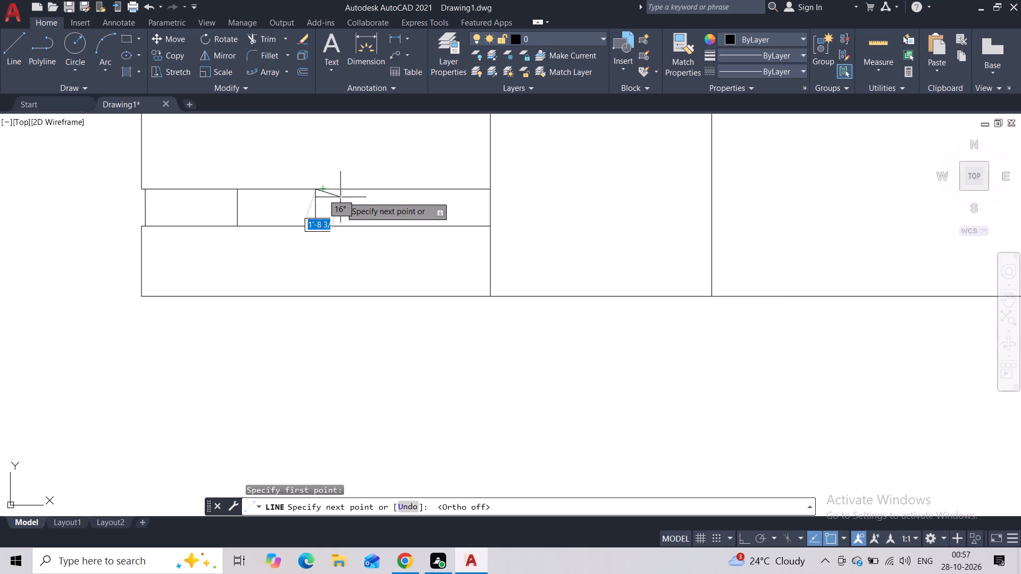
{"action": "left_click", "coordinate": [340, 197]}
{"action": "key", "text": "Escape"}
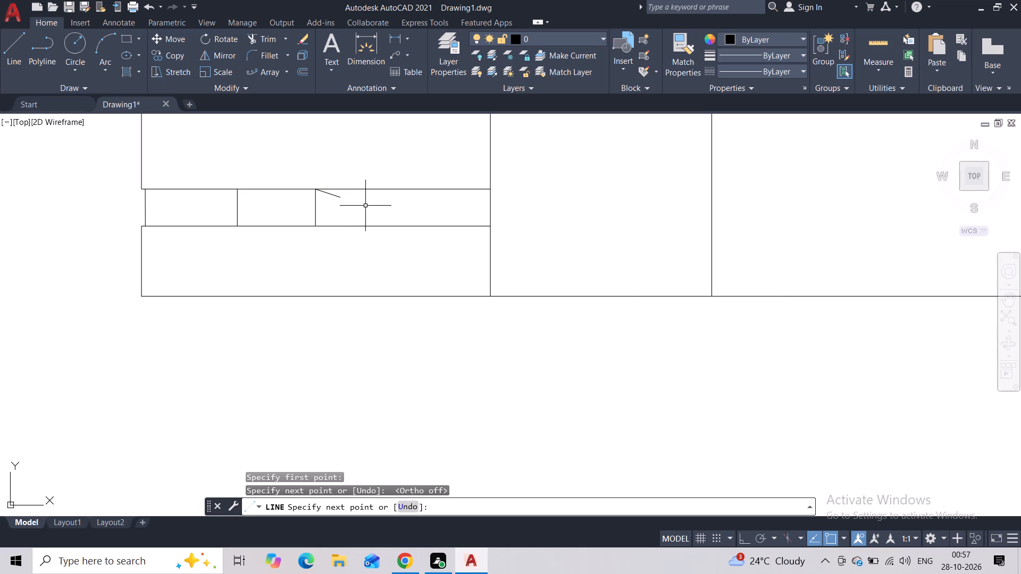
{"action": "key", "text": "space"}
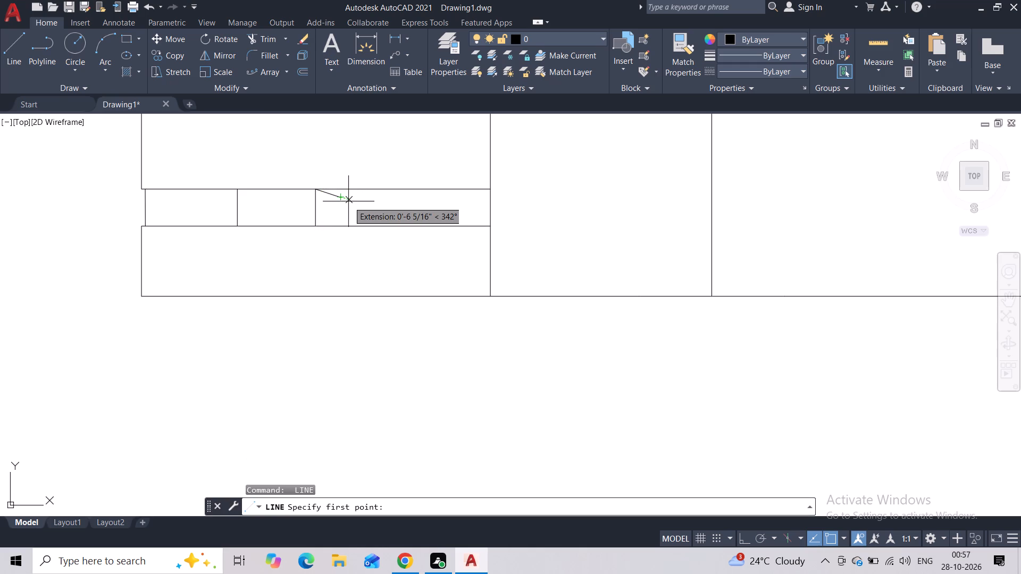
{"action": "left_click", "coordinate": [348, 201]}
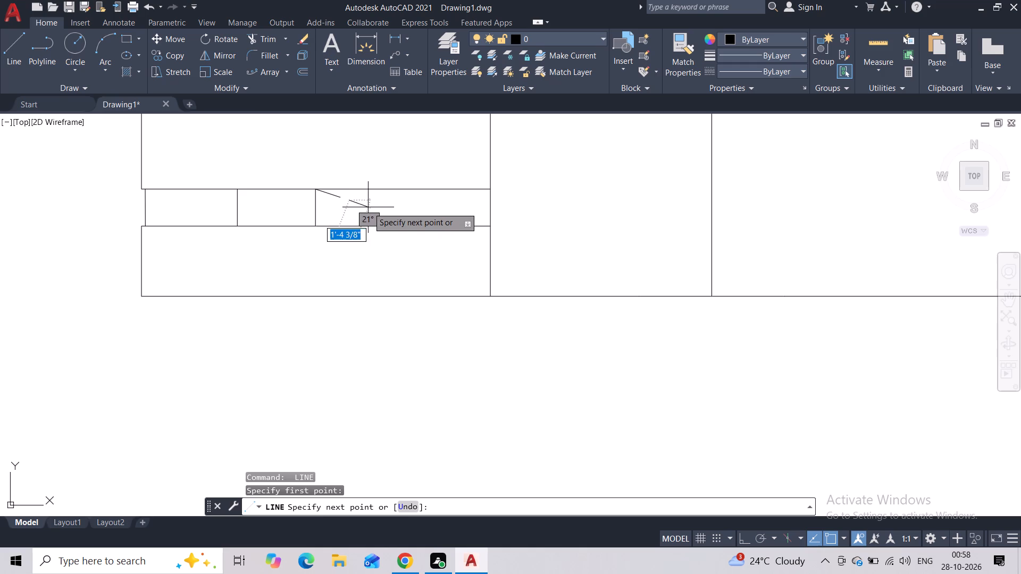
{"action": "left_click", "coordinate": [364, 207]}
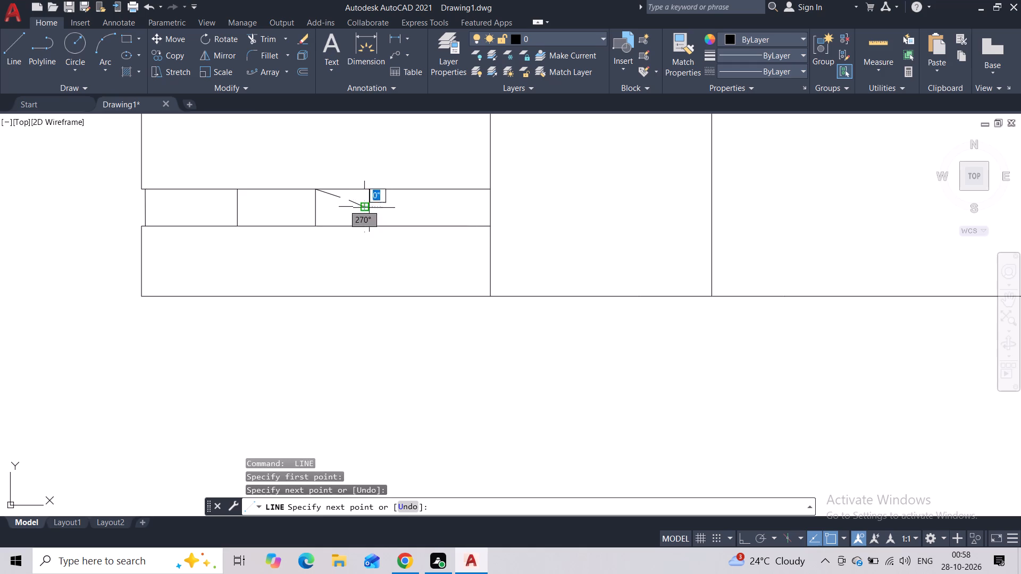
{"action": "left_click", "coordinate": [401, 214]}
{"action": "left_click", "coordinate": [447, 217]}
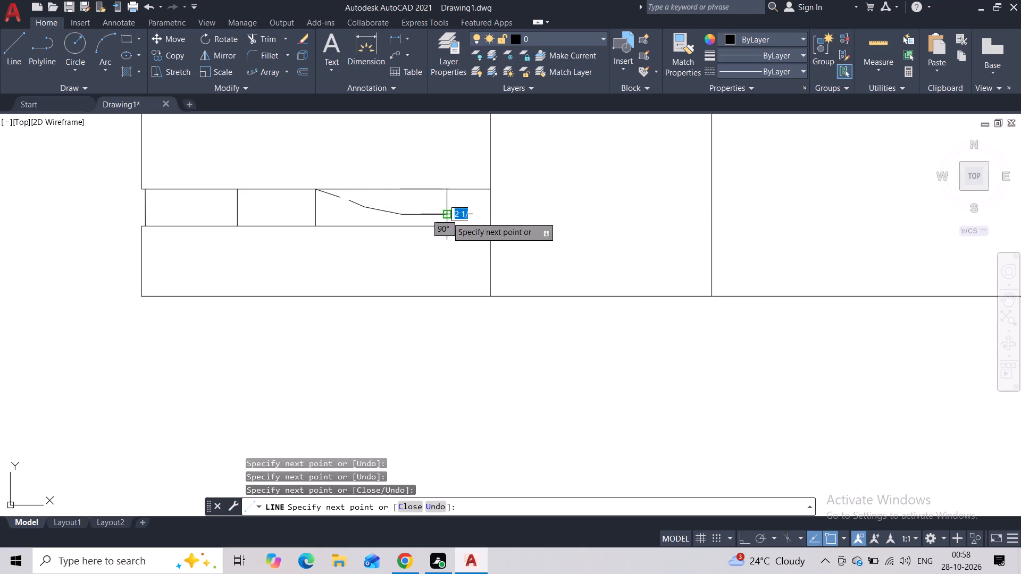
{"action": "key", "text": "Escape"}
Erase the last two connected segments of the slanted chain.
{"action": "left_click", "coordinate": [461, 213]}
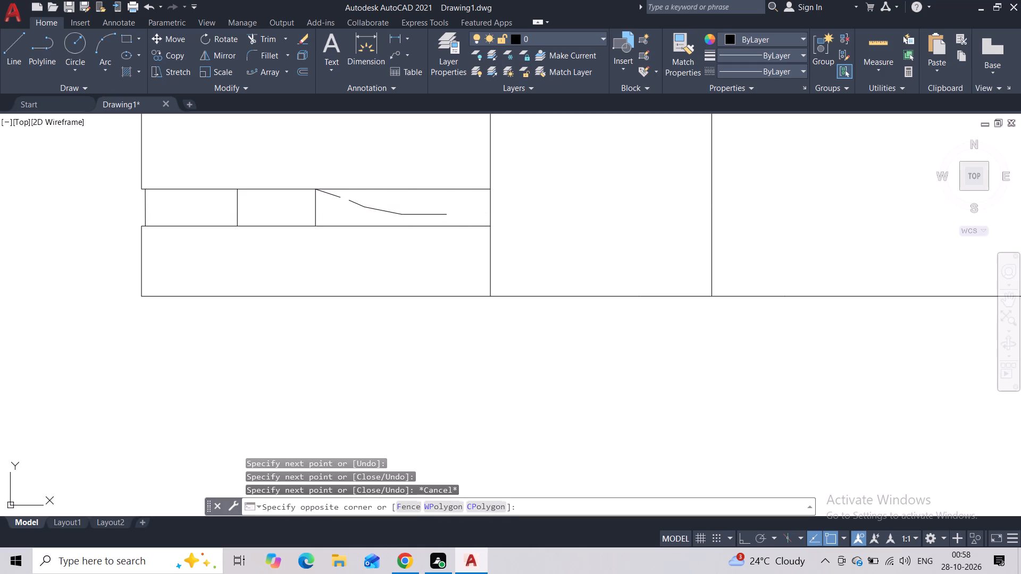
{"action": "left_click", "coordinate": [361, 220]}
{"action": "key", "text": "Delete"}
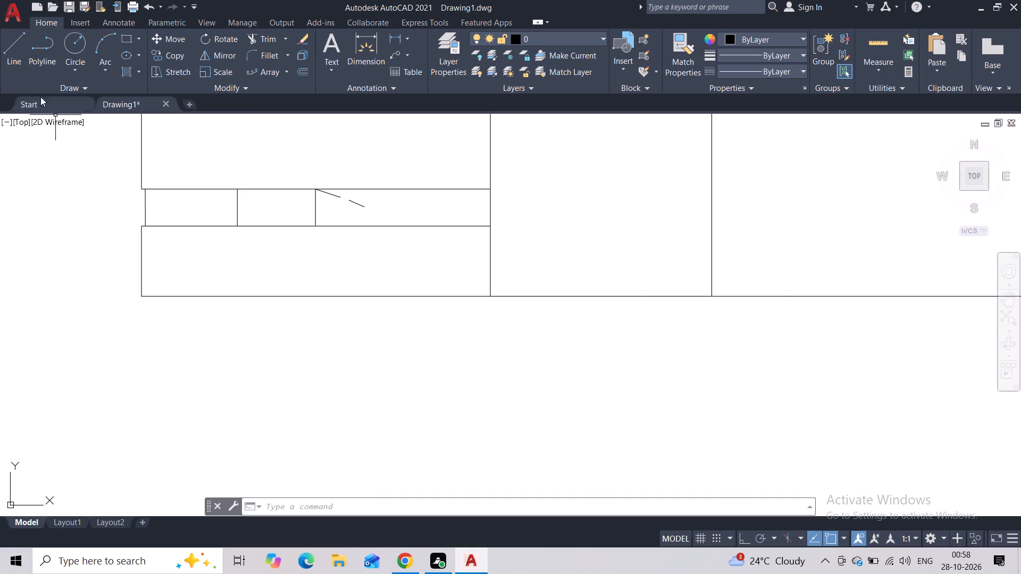
Draw two crossing diagonals in the widest strip panel, between the second divider and the left wing's edge.
{"action": "left_click", "coordinate": [18, 53]}
{"action": "key", "text": "space"}
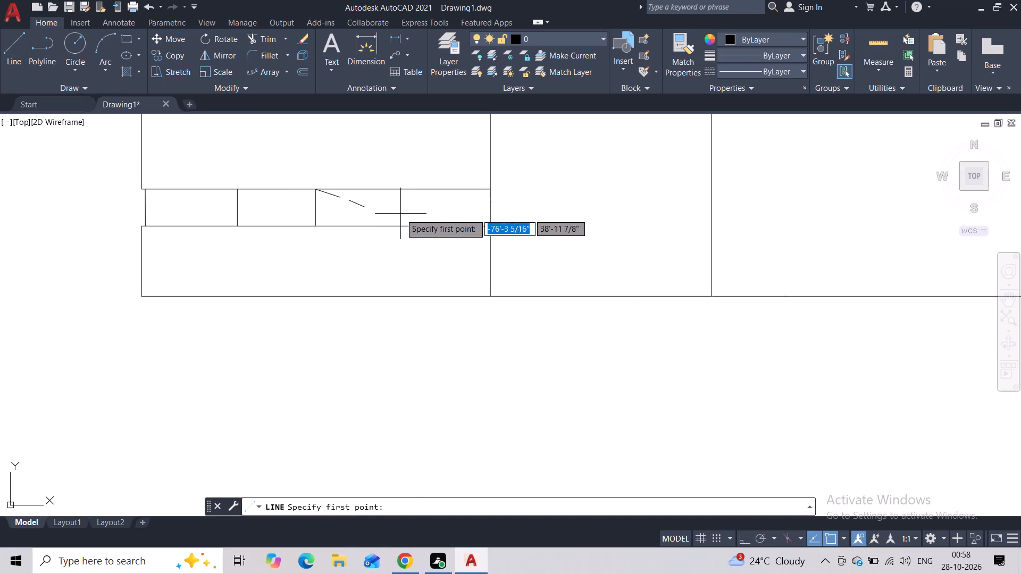
{"action": "key", "text": "Escape"}
{"action": "key", "text": "space"}
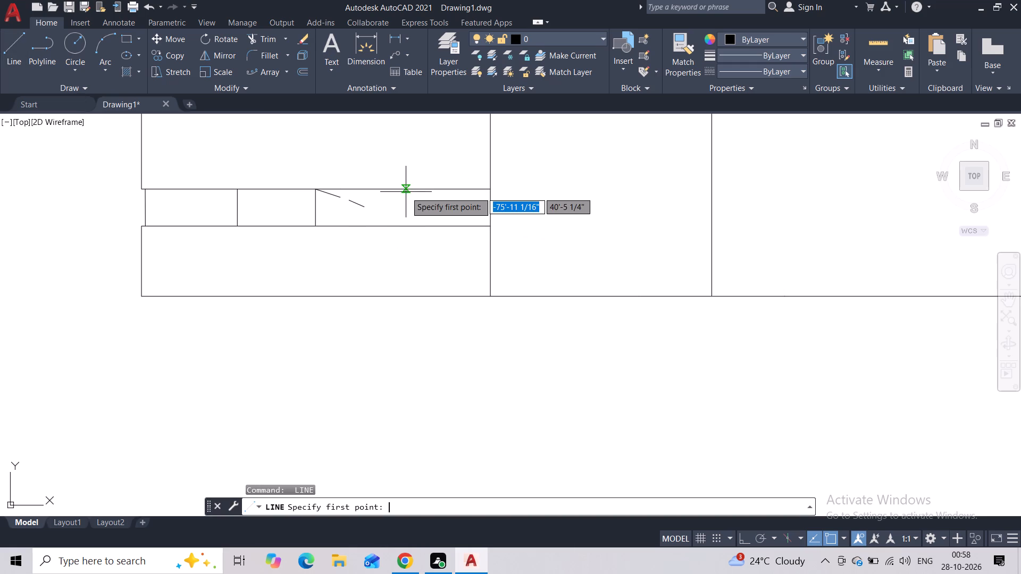
{"action": "left_click", "coordinate": [492, 190]}
{"action": "left_click", "coordinate": [321, 225]}
{"action": "key", "text": "Escape"}
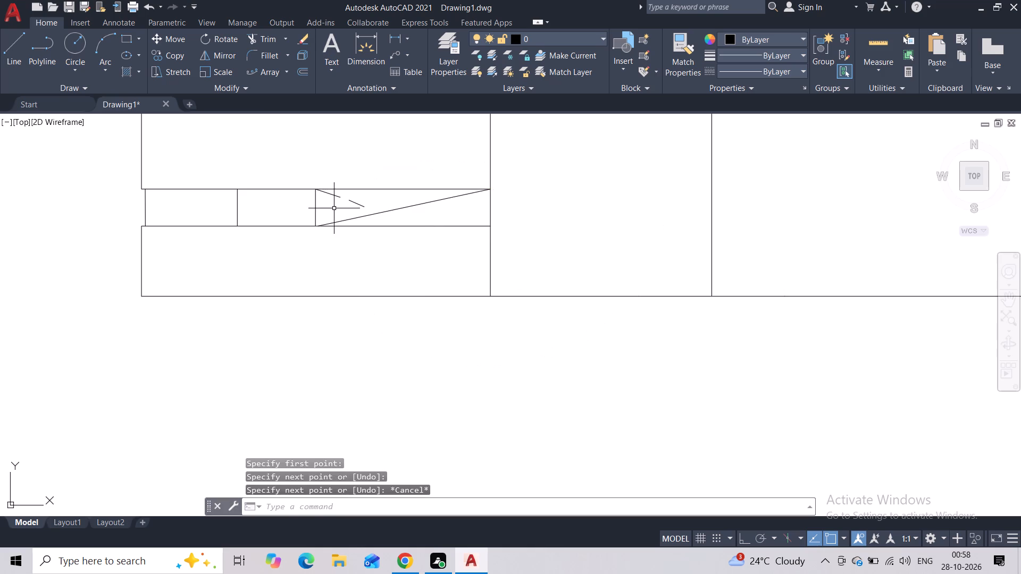
{"action": "key", "text": "space"}
{"action": "left_click", "coordinate": [314, 191]}
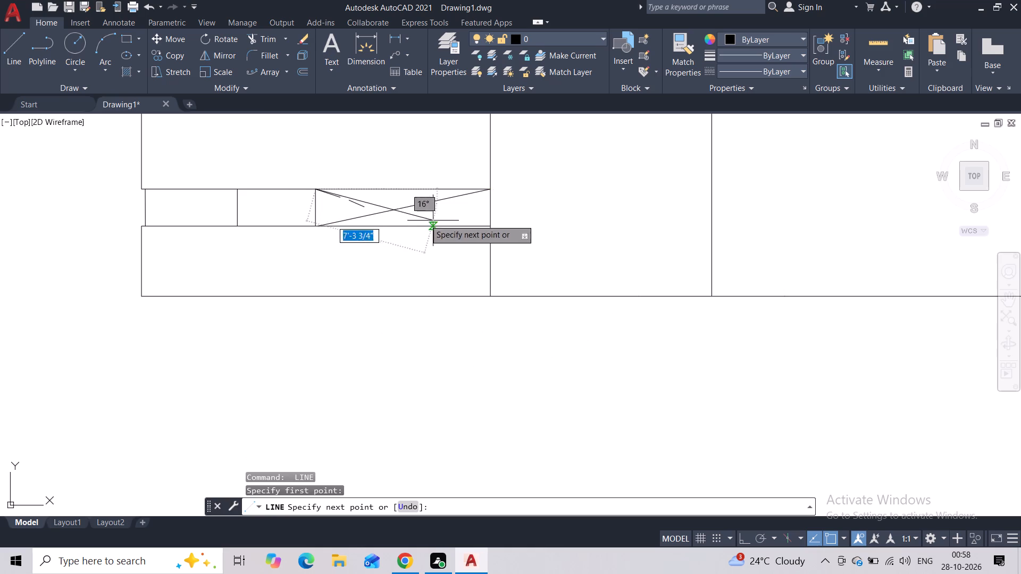
{"action": "left_click", "coordinate": [490, 224]}
{"action": "key", "text": "Escape"}
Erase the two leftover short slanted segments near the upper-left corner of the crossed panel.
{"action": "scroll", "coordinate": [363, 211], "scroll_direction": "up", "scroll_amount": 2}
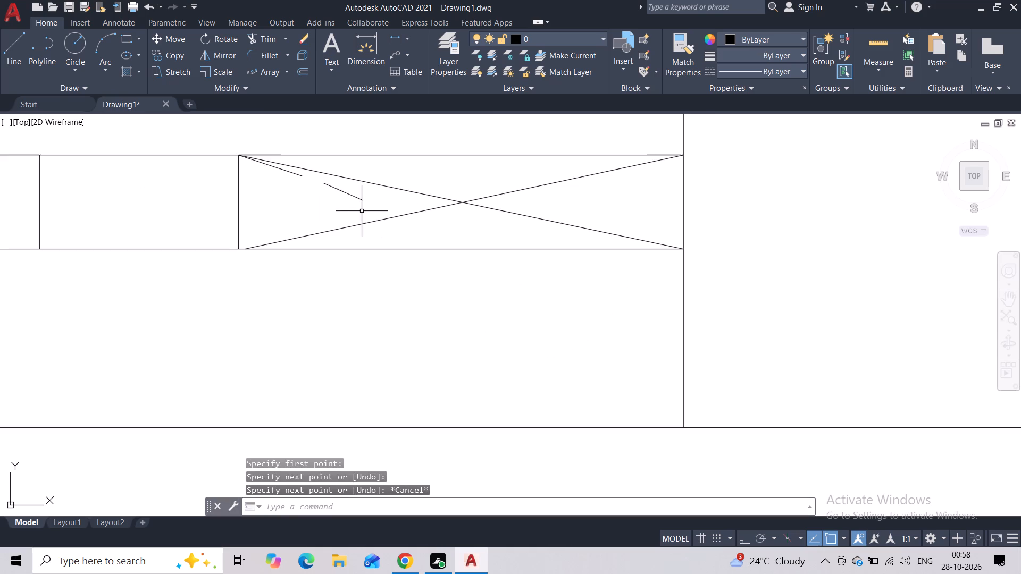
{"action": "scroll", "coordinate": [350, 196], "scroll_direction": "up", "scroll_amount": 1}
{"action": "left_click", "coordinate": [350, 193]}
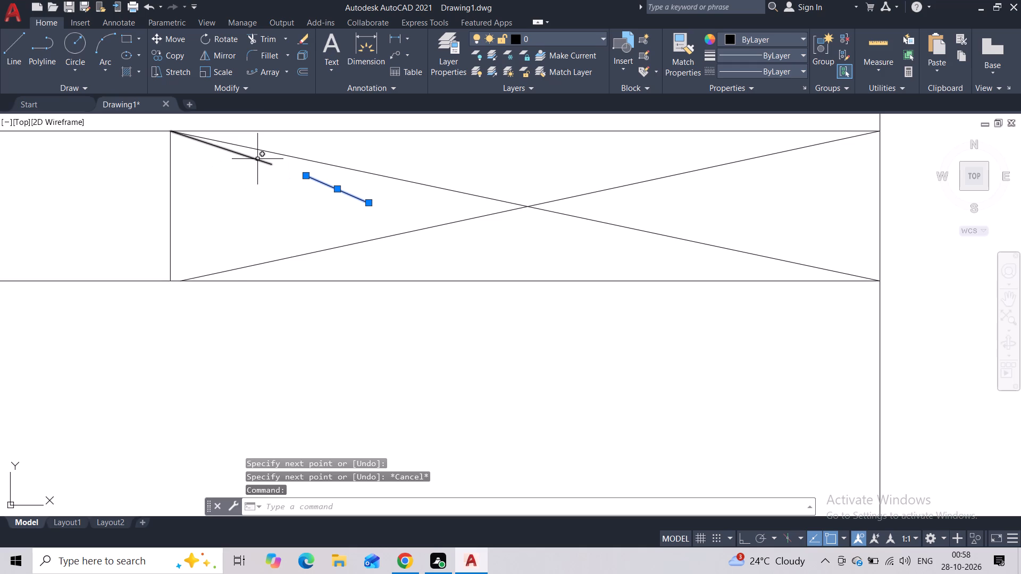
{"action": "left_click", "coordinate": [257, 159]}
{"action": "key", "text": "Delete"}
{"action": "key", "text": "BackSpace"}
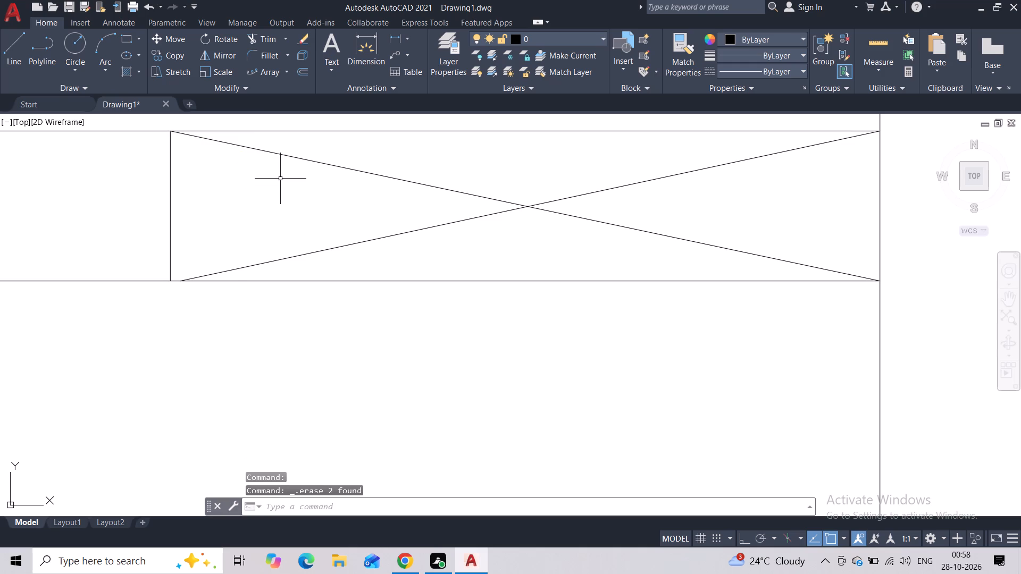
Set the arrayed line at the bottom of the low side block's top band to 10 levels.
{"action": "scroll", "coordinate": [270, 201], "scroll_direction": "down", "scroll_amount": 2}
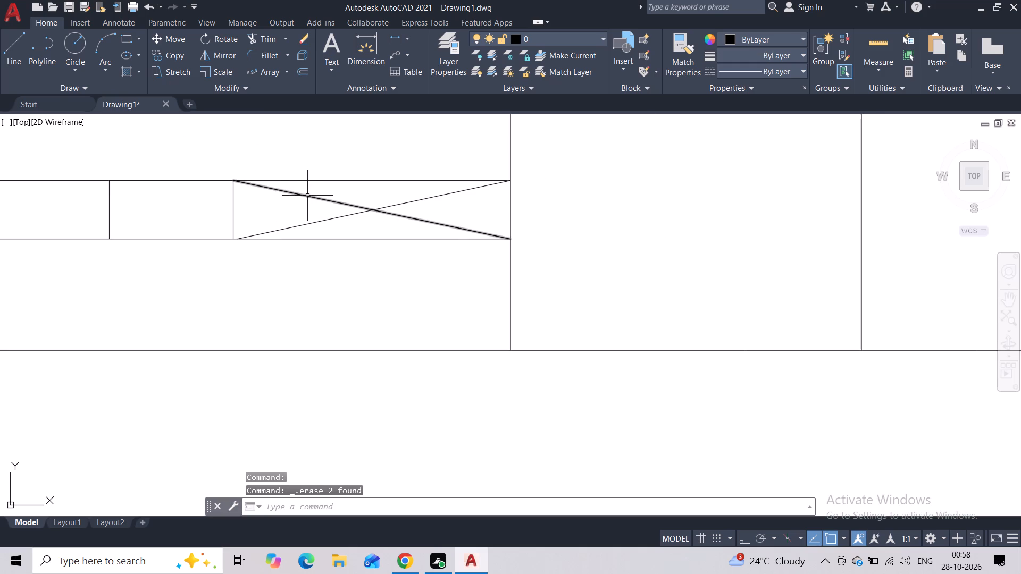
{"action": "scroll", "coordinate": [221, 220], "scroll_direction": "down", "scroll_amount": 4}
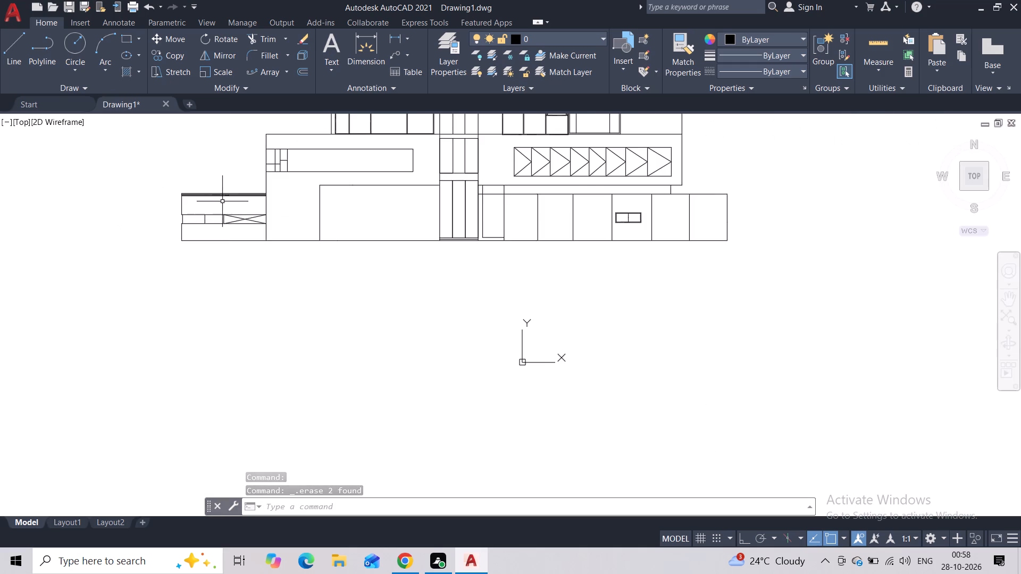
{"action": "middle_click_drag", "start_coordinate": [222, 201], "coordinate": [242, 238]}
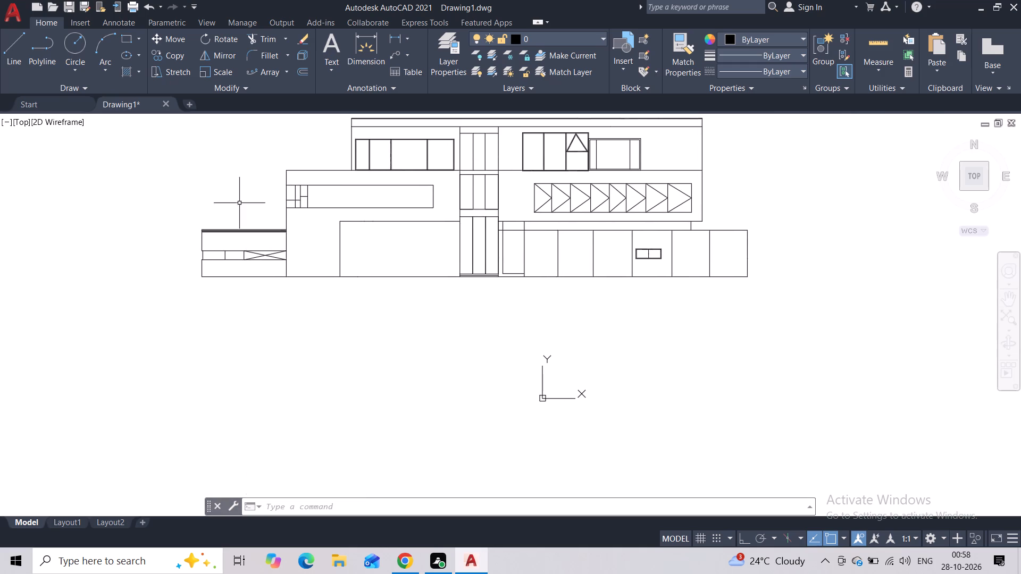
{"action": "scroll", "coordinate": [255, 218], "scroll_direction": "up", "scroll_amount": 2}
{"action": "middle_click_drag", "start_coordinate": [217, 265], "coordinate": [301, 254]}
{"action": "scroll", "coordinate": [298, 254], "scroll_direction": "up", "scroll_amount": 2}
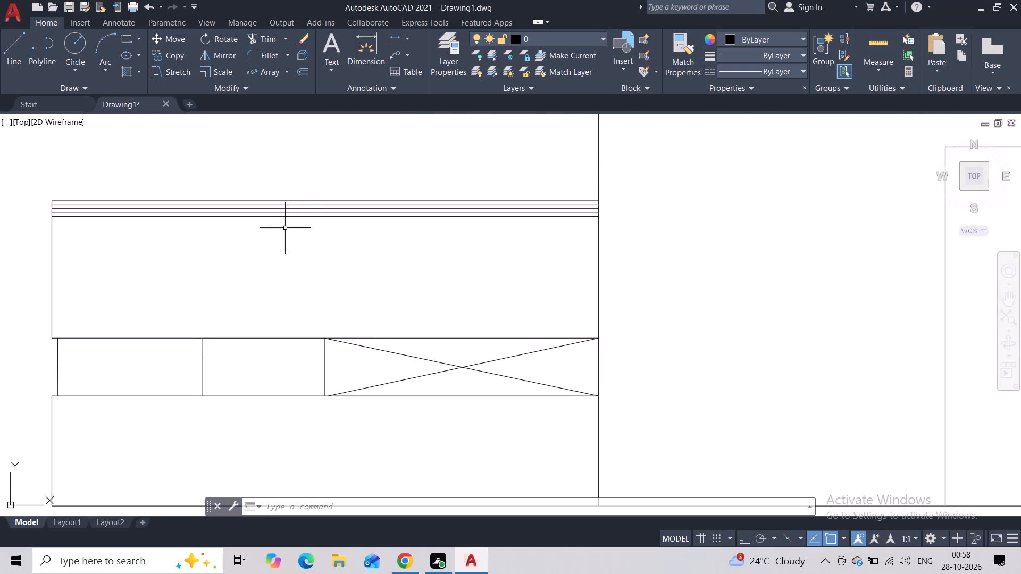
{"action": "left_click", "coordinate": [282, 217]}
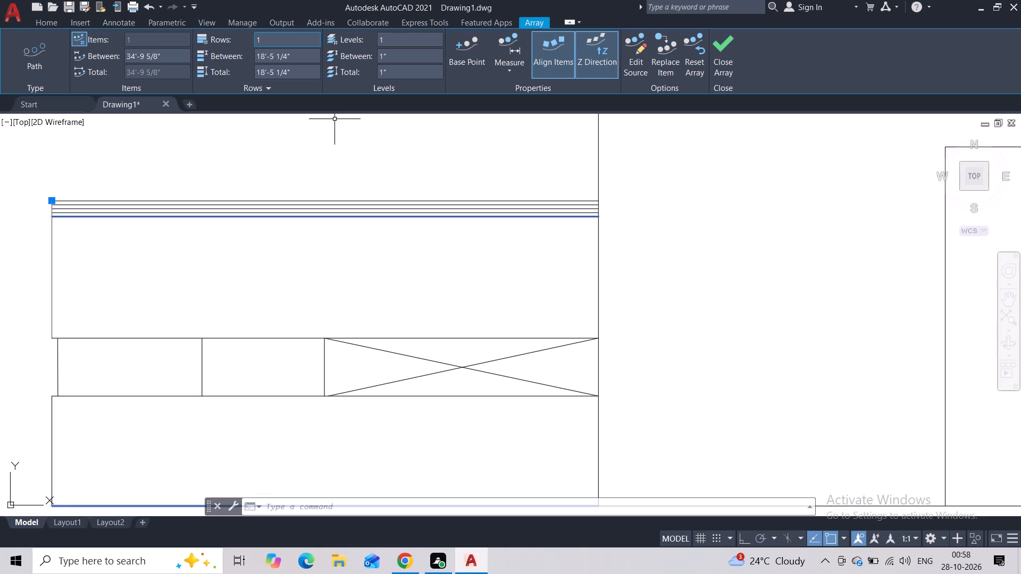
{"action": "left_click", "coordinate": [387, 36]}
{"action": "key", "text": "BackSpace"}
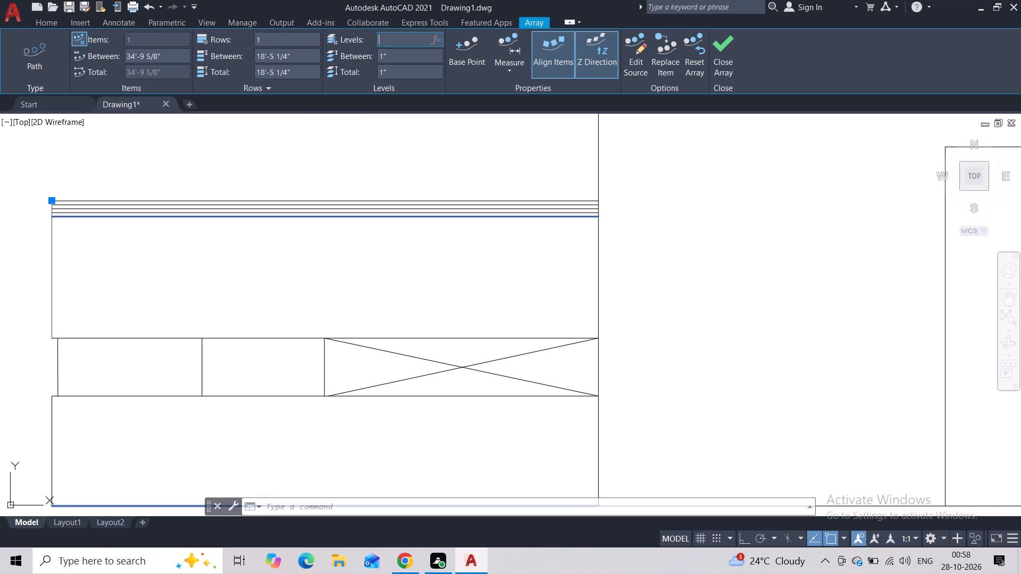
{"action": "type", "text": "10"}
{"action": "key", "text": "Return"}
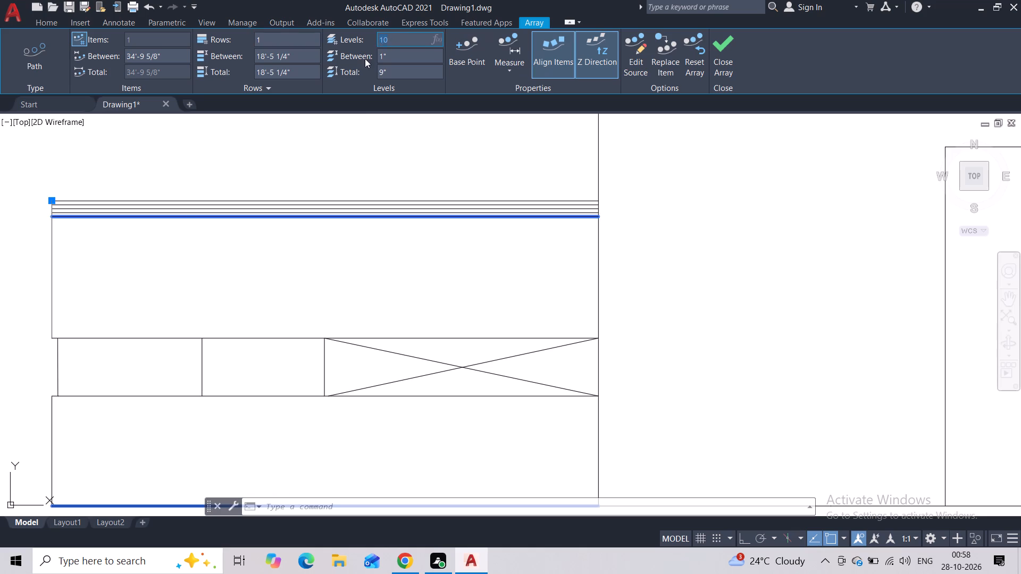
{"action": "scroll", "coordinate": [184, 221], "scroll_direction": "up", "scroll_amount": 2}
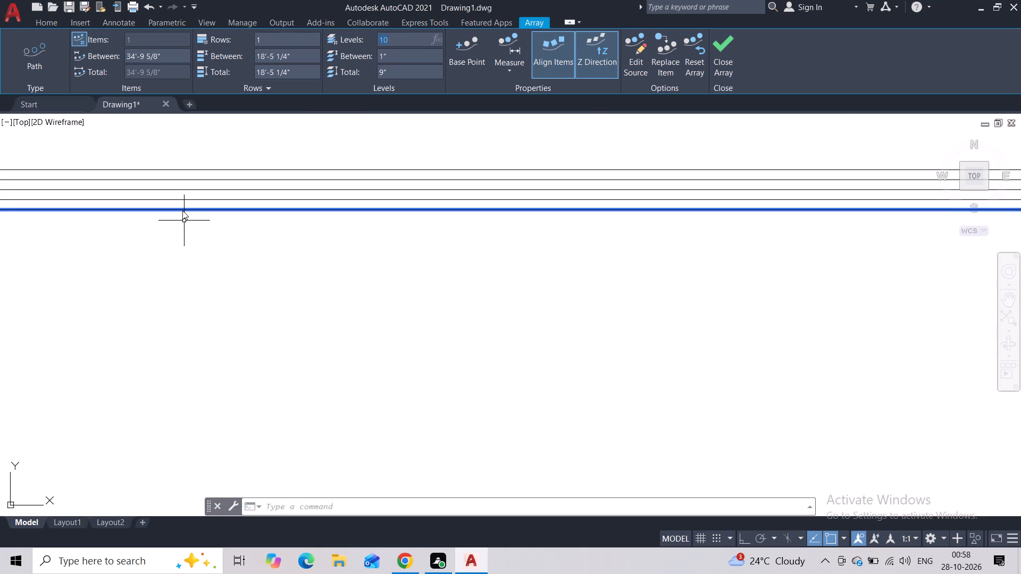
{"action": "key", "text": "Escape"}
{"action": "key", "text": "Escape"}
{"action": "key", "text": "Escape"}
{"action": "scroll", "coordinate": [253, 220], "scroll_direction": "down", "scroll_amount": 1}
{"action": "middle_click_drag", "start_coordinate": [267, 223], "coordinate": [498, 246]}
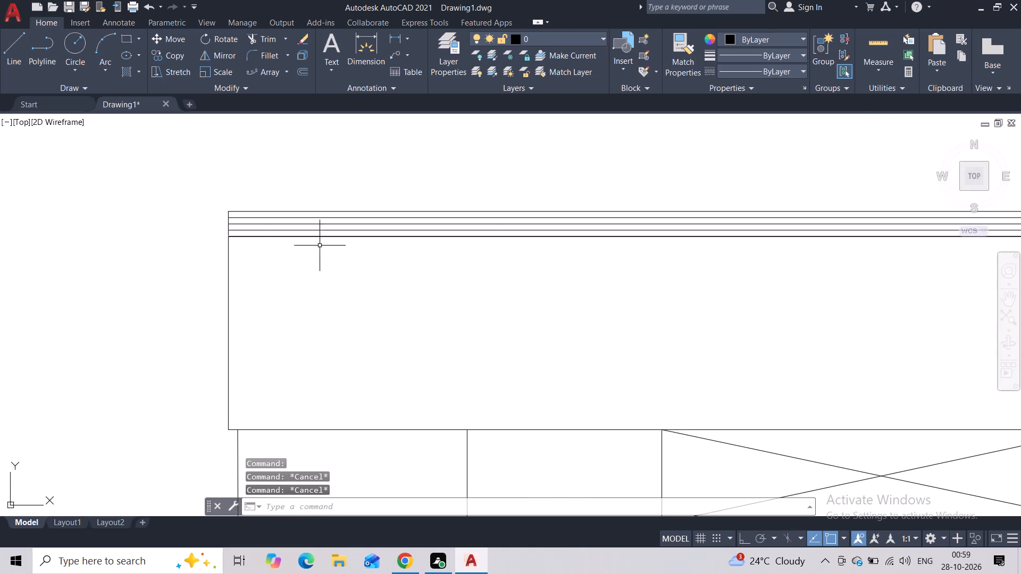
Erase the arrayed line at the bottom of the side block's top band.
{"action": "scroll", "coordinate": [263, 247], "scroll_direction": "up", "scroll_amount": 8}
{"action": "left_click", "coordinate": [250, 216]}
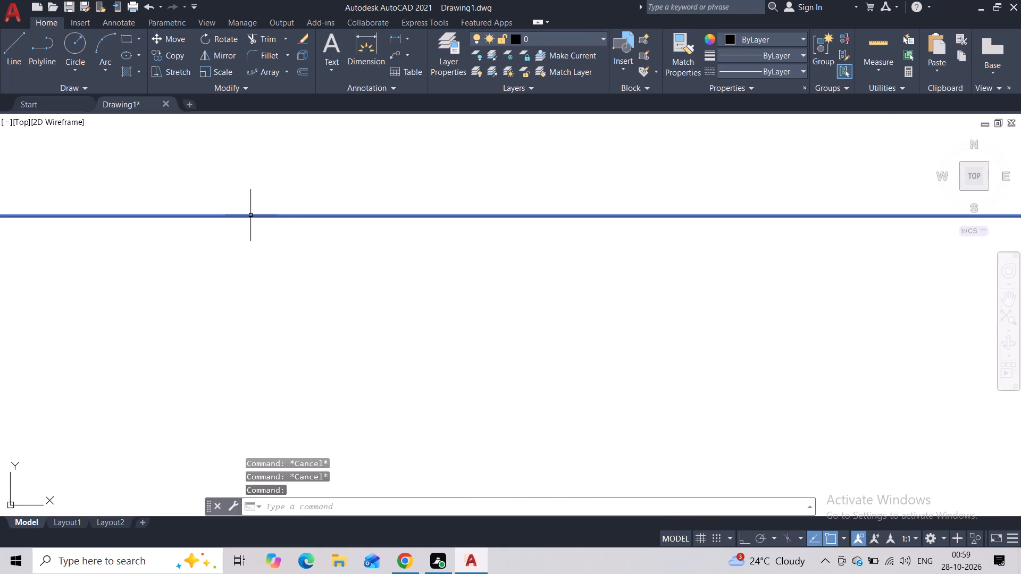
{"action": "key", "text": "Delete"}
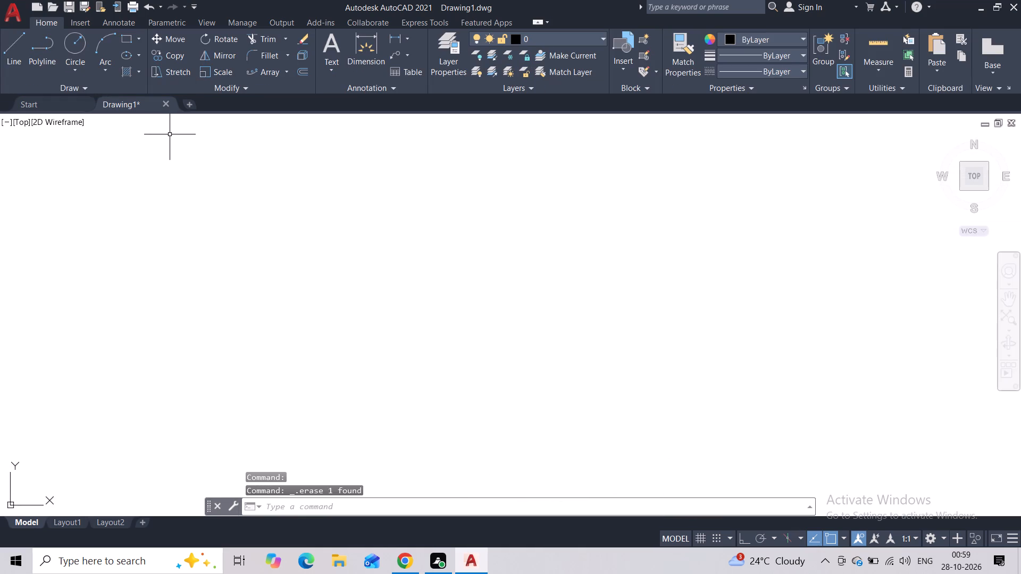
Copy the top band's lowest remaining line from its left endpoint, placing five closely spaced copies down to about 9" below it.
{"action": "scroll", "coordinate": [181, 166], "scroll_direction": "down", "scroll_amount": 4}
{"action": "middle_click_drag", "start_coordinate": [185, 195], "coordinate": [263, 248]}
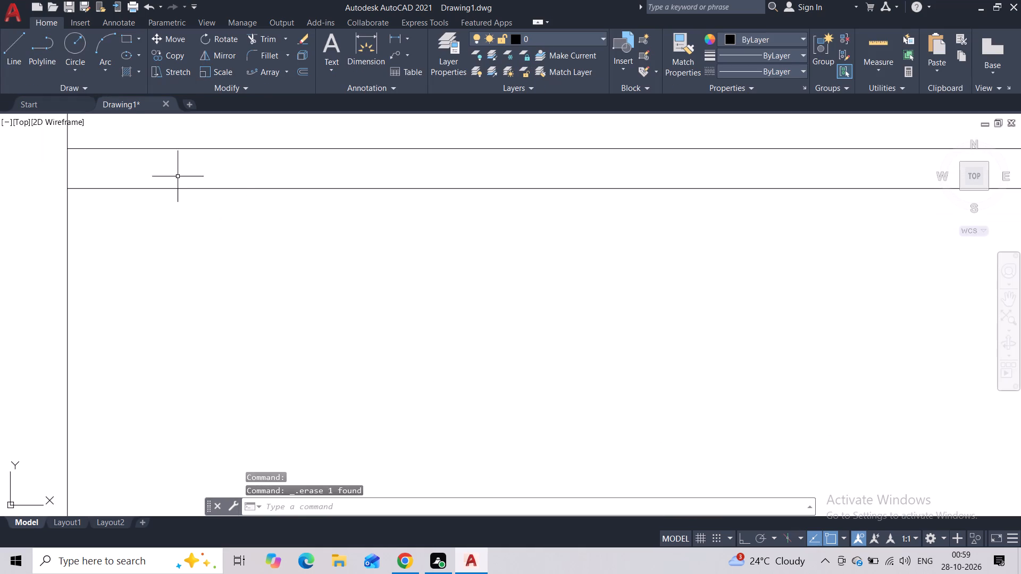
{"action": "left_click", "coordinate": [172, 178]}
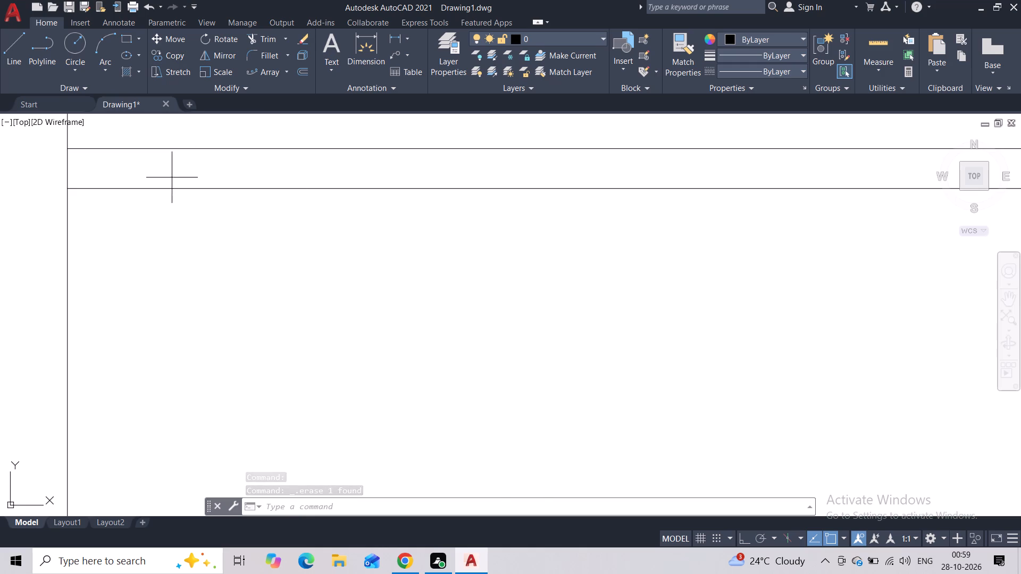
{"action": "left_click", "coordinate": [160, 222]}
{"action": "left_click", "coordinate": [182, 49]}
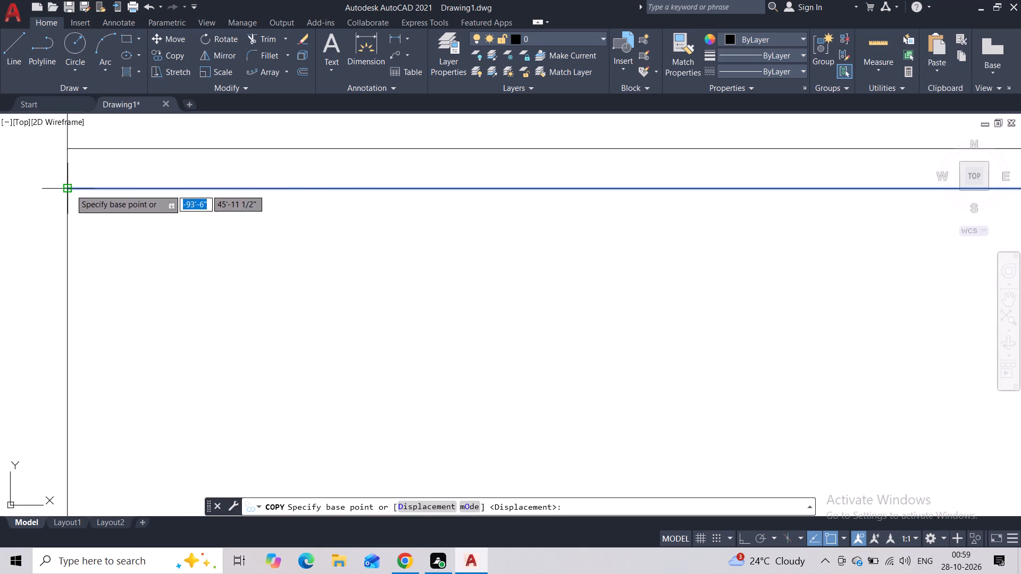
{"action": "left_click", "coordinate": [70, 189]}
{"action": "left_click", "coordinate": [73, 222]}
{"action": "middle_click_drag", "start_coordinate": [73, 254], "coordinate": [72, 198]}
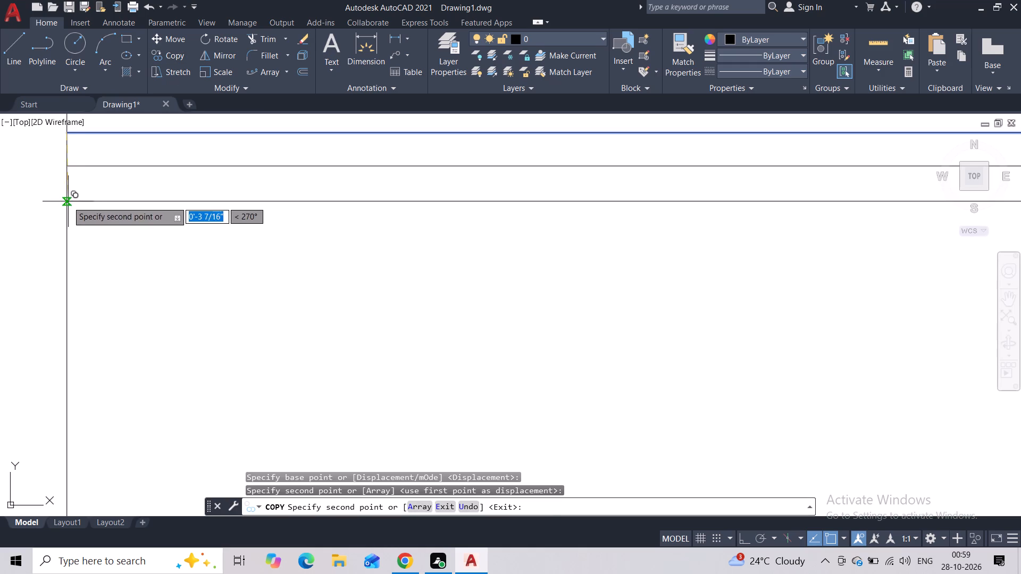
{"action": "left_click", "coordinate": [65, 195]}
{"action": "left_click", "coordinate": [67, 228]}
{"action": "left_click", "coordinate": [66, 265]}
{"action": "left_click", "coordinate": [61, 309]}
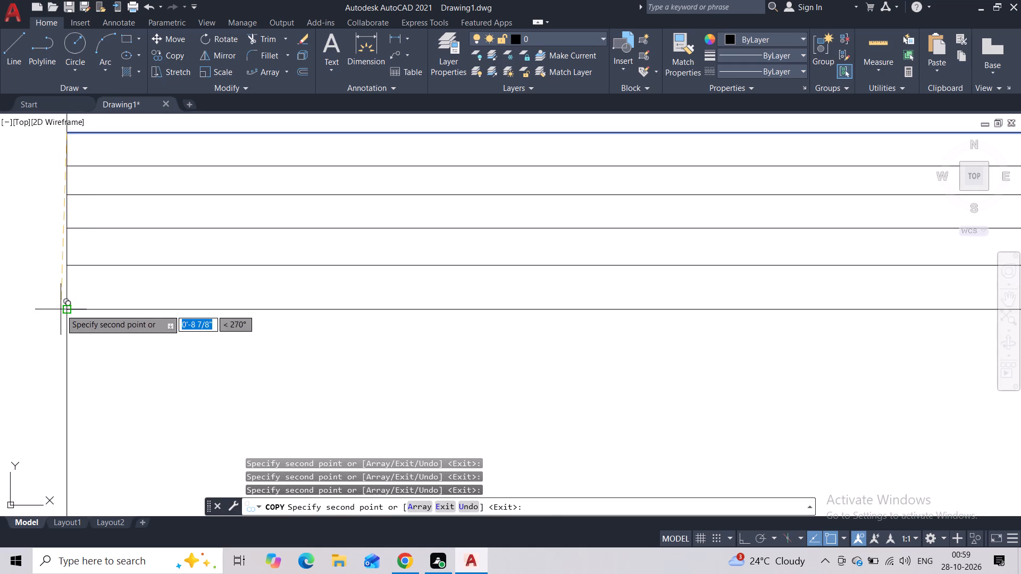
Place seven more copies of the line down the side block's upper panel, leaving a wider gap before the last one.
{"action": "middle_click_drag", "start_coordinate": [66, 287], "coordinate": [89, 159]}
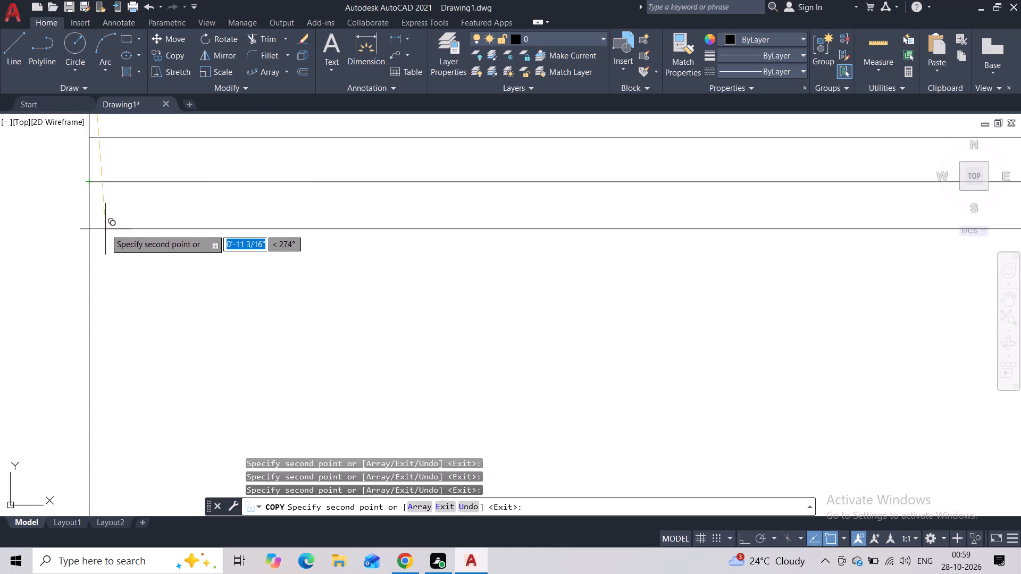
{"action": "left_click", "coordinate": [91, 242]}
{"action": "middle_click_drag", "start_coordinate": [97, 307], "coordinate": [109, 238]}
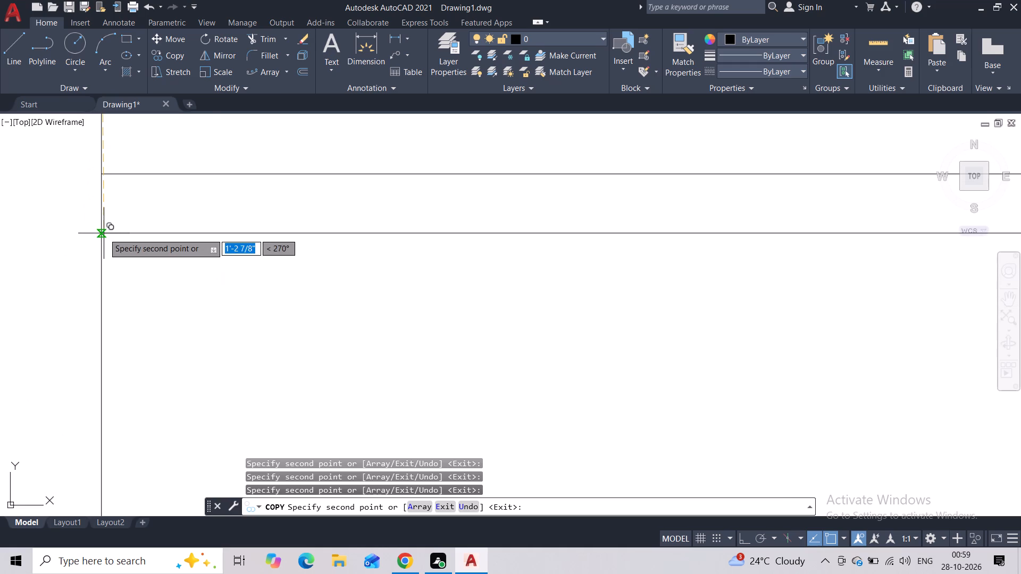
{"action": "left_click", "coordinate": [103, 232]}
{"action": "left_click", "coordinate": [102, 291]}
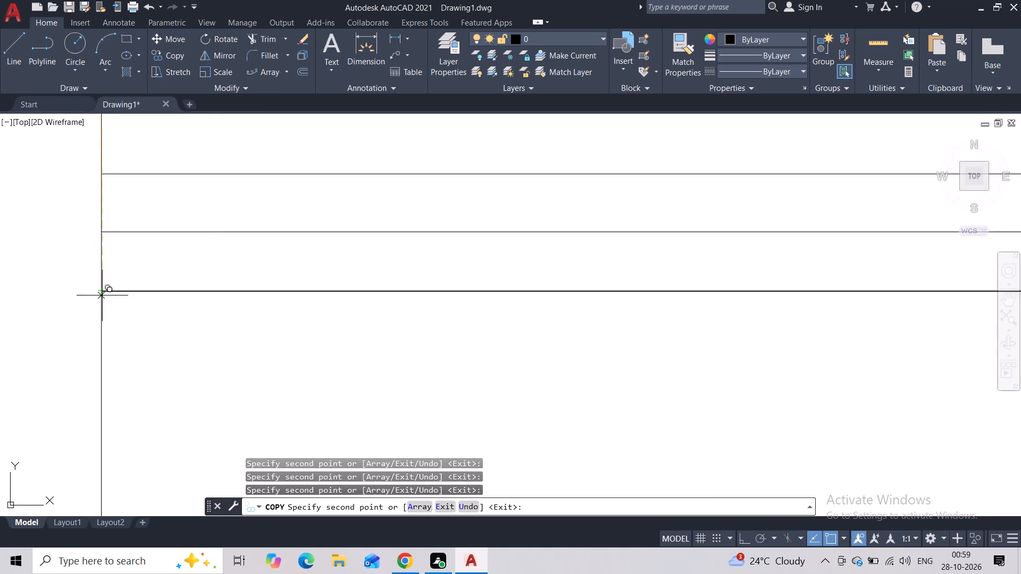
{"action": "left_click", "coordinate": [96, 335]}
{"action": "middle_click_drag", "start_coordinate": [100, 305], "coordinate": [108, 176]}
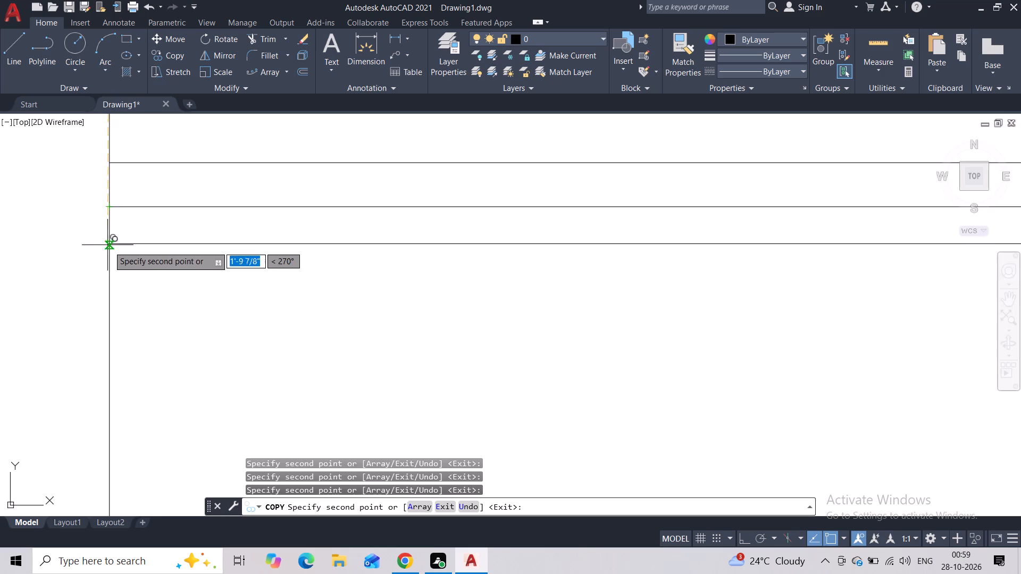
{"action": "left_click", "coordinate": [109, 249]}
{"action": "left_click", "coordinate": [107, 285]}
{"action": "left_click", "coordinate": [104, 384]}
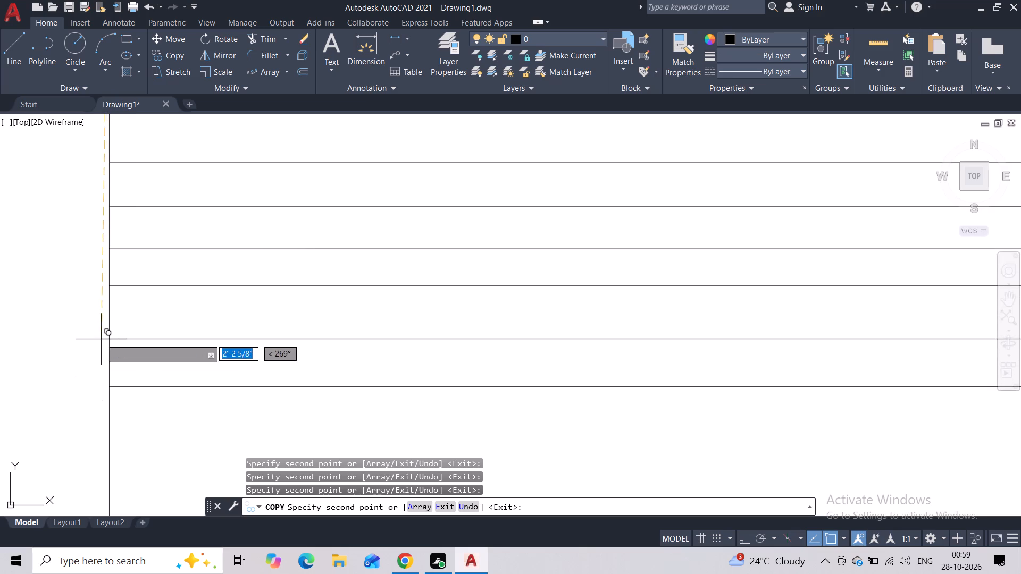
Fill the wider gaps with line copies and continue down past about 3'-0", turning Ortho on for the last two.
{"action": "left_click", "coordinate": [101, 339]}
{"action": "left_click", "coordinate": [107, 322]}
{"action": "left_click", "coordinate": [106, 364]}
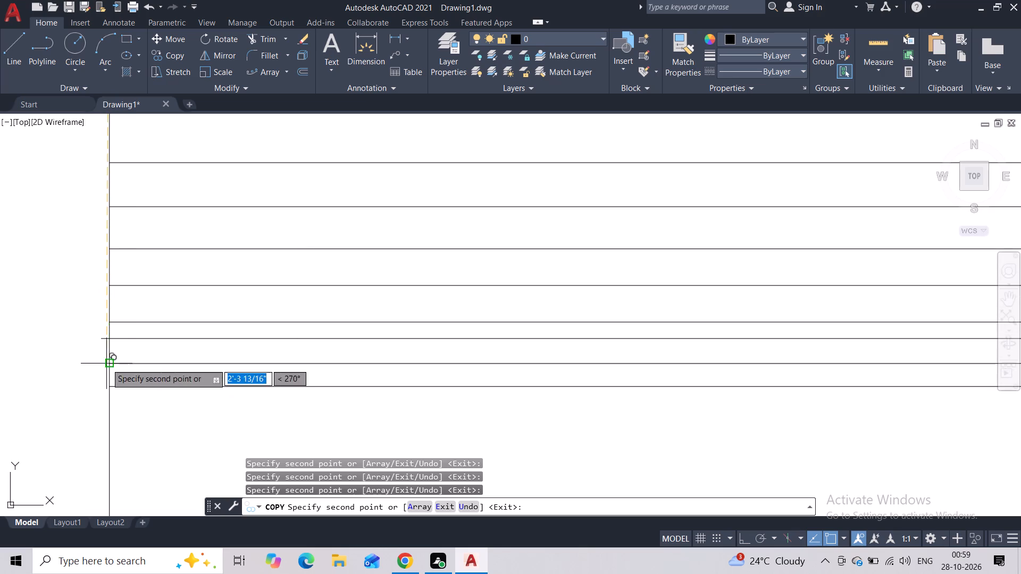
{"action": "left_click", "coordinate": [102, 422]}
{"action": "middle_click_drag", "start_coordinate": [102, 413], "coordinate": [124, 195]}
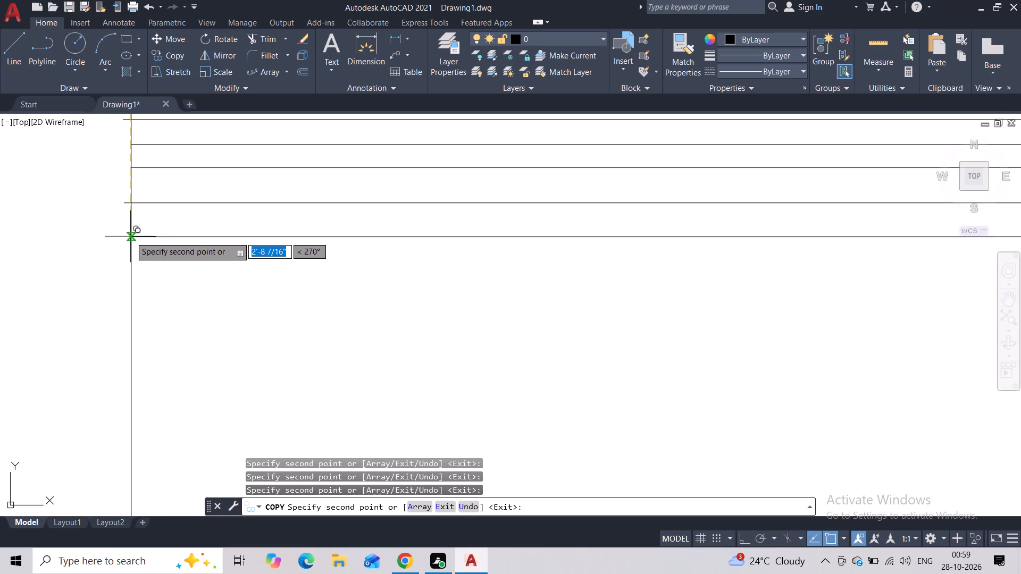
{"action": "left_click", "coordinate": [132, 225]}
{"action": "left_click", "coordinate": [132, 252]}
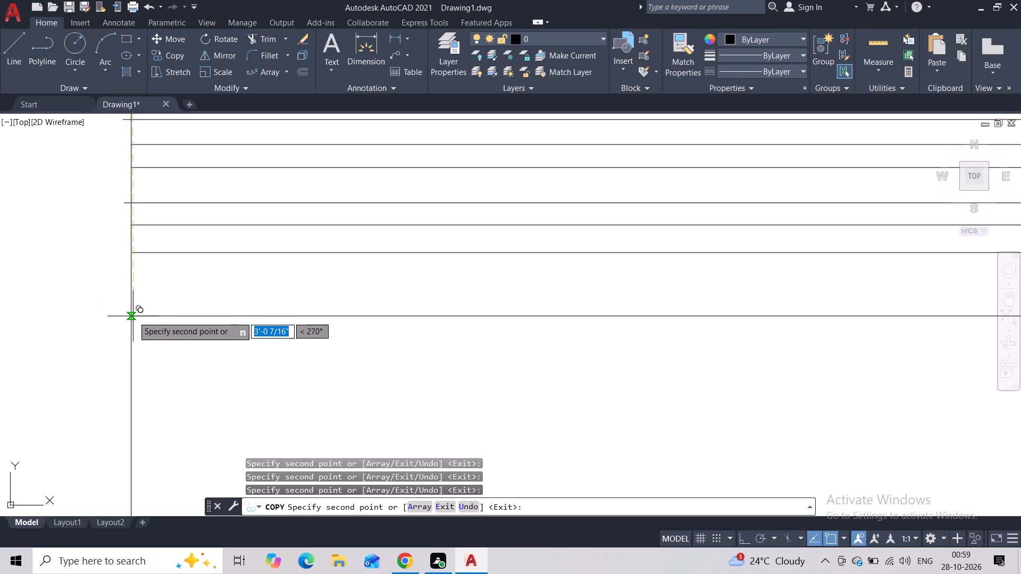
{"action": "key", "text": "F8"}
{"action": "left_click", "coordinate": [132, 315]}
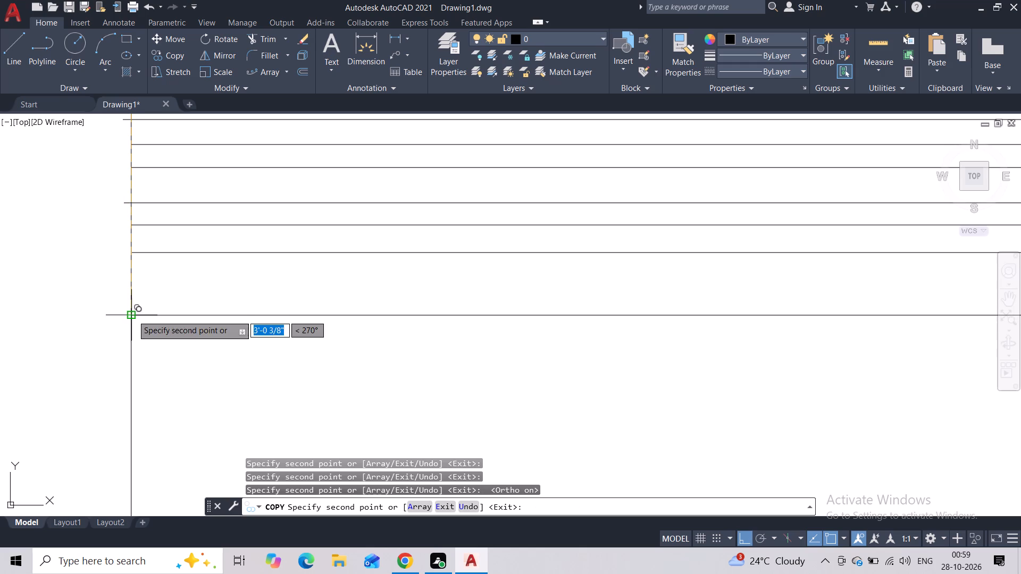
{"action": "left_click", "coordinate": [131, 350]}
Place nine more line copies down the upper panel, starting about 3'-4" below the original and filling the gaps between them.
{"action": "middle_click_drag", "start_coordinate": [132, 238], "coordinate": [132, 235]}
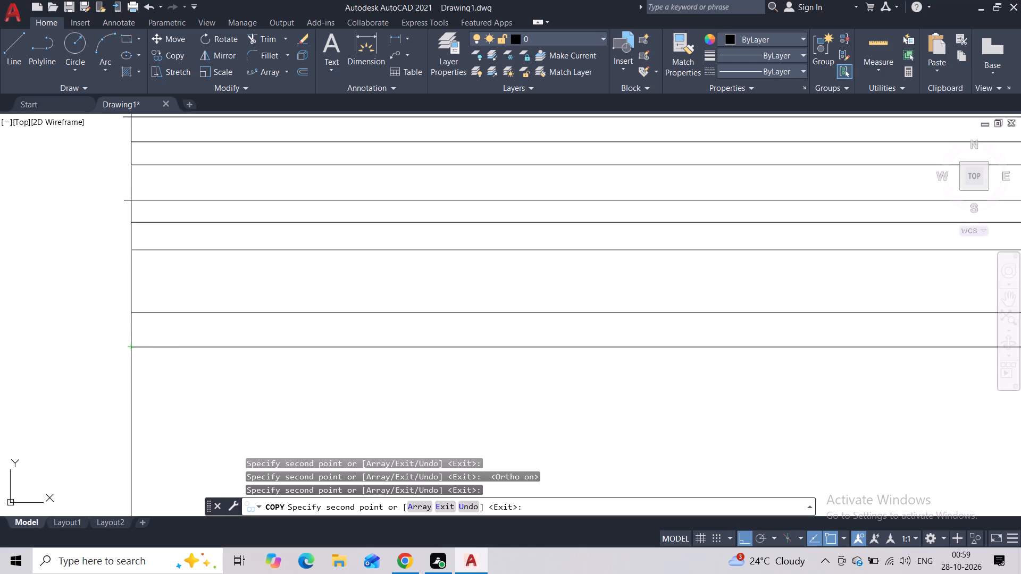
{"action": "middle_click_drag", "start_coordinate": [132, 235], "coordinate": [132, 167]}
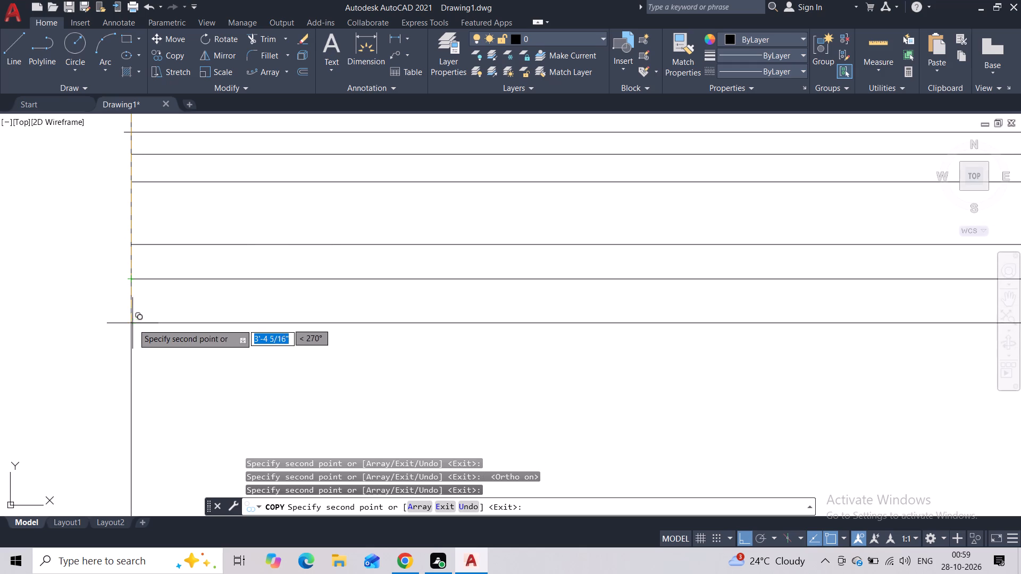
{"action": "left_click", "coordinate": [134, 325]}
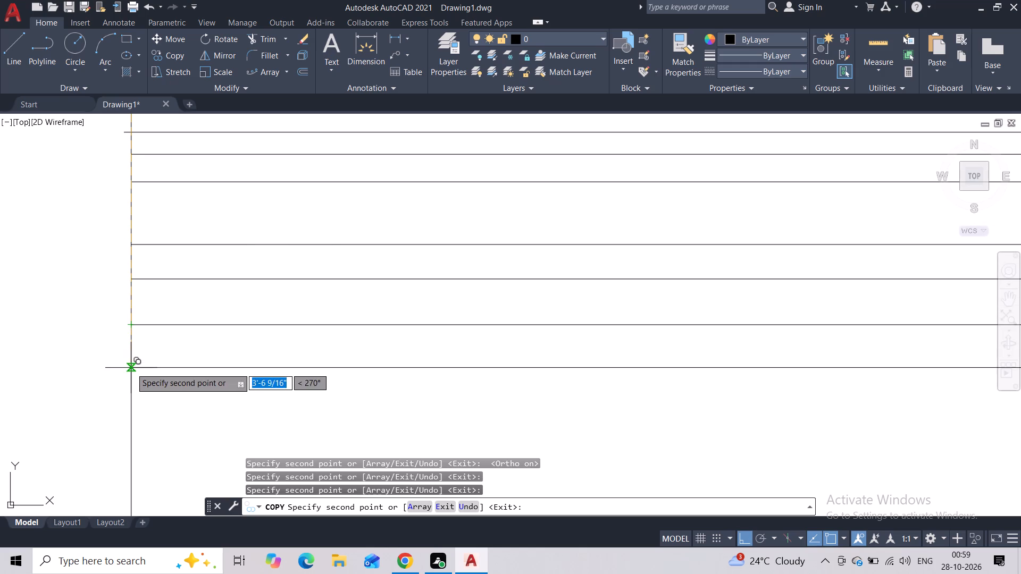
{"action": "left_click", "coordinate": [131, 368]}
{"action": "middle_click_drag", "start_coordinate": [129, 368], "coordinate": [149, 181]}
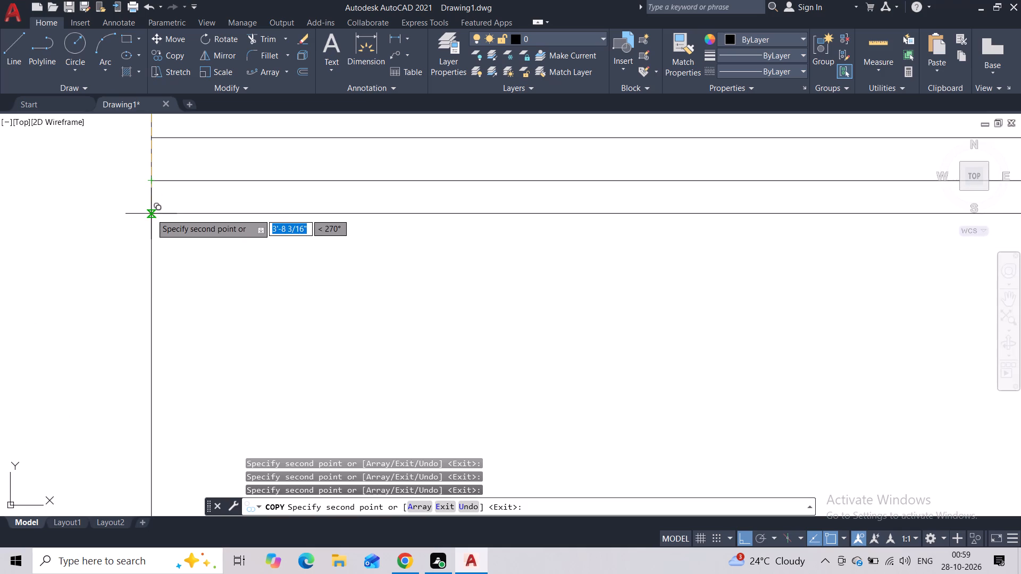
{"action": "left_click", "coordinate": [148, 223]}
{"action": "left_click_drag", "start_coordinate": [148, 262], "coordinate": [148, 272]}
{"action": "left_click", "coordinate": [150, 331]}
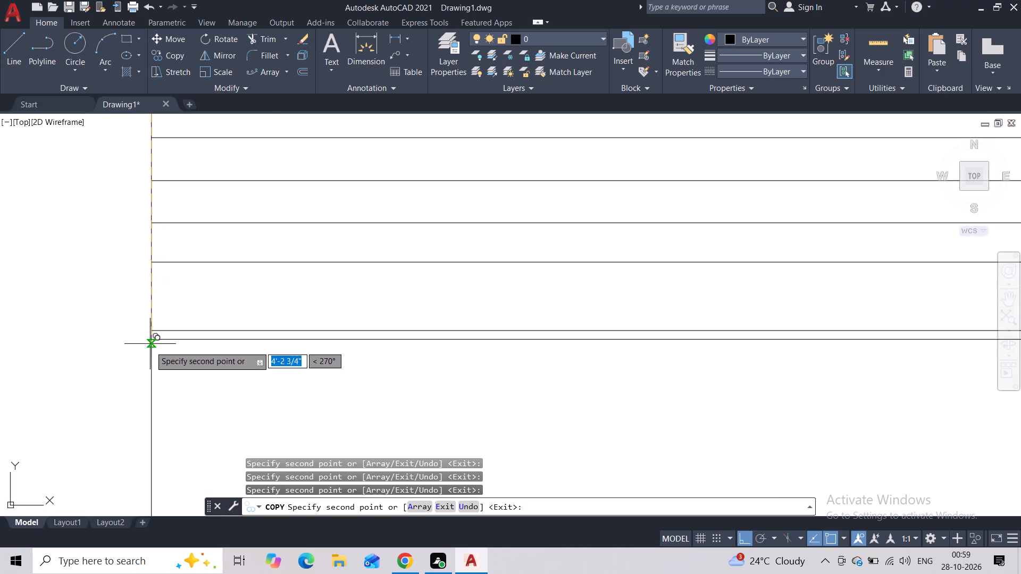
{"action": "left_click", "coordinate": [148, 383]}
{"action": "left_click", "coordinate": [148, 297]}
{"action": "left_click", "coordinate": [152, 360]}
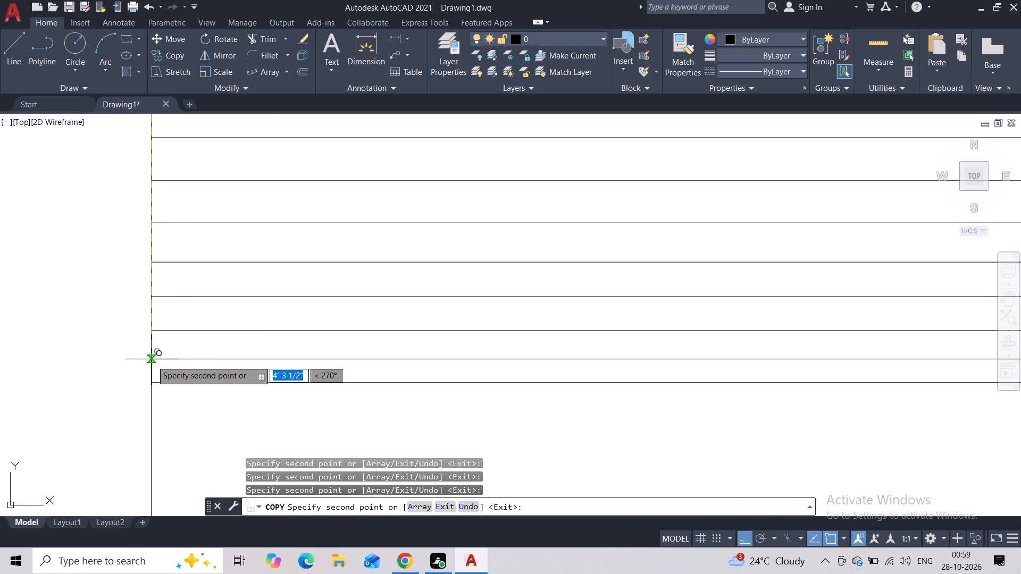
{"action": "left_click", "coordinate": [148, 429]}
Place the last five line copies down to the upper panel's bottom edge and end the Copy command.
{"action": "middle_click_drag", "start_coordinate": [148, 429], "coordinate": [143, 179]}
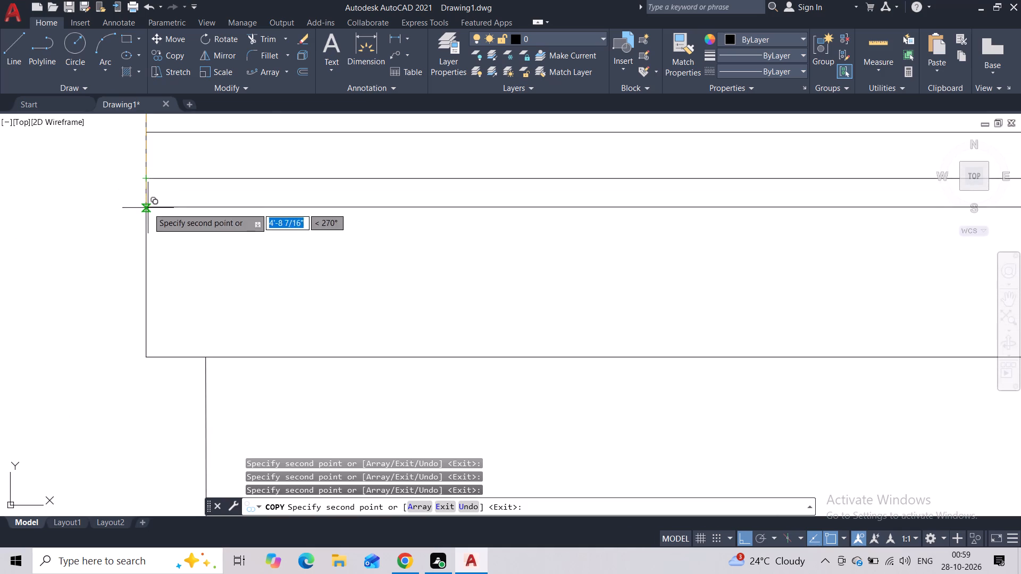
{"action": "left_click", "coordinate": [148, 217]}
{"action": "left_click", "coordinate": [148, 261]}
{"action": "left_click_drag", "start_coordinate": [148, 302], "coordinate": [148, 314]}
{"action": "left_click_drag", "start_coordinate": [145, 362], "coordinate": [145, 370]}
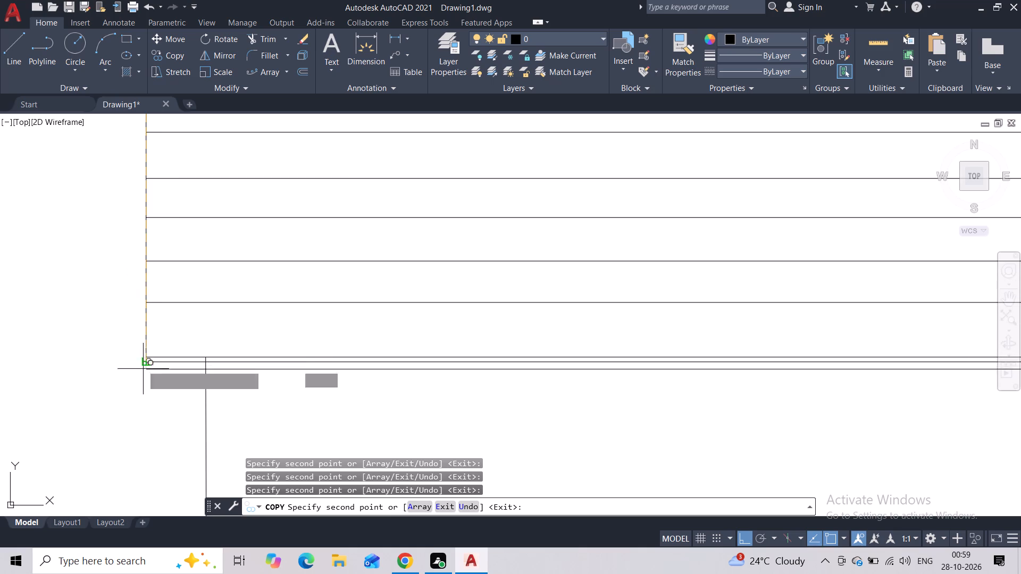
{"action": "left_click", "coordinate": [140, 322]}
{"action": "key", "text": "Escape"}
Select the surplus line copy lying just below the upper panel's bottom edge.
{"action": "left_click", "coordinate": [155, 365]}
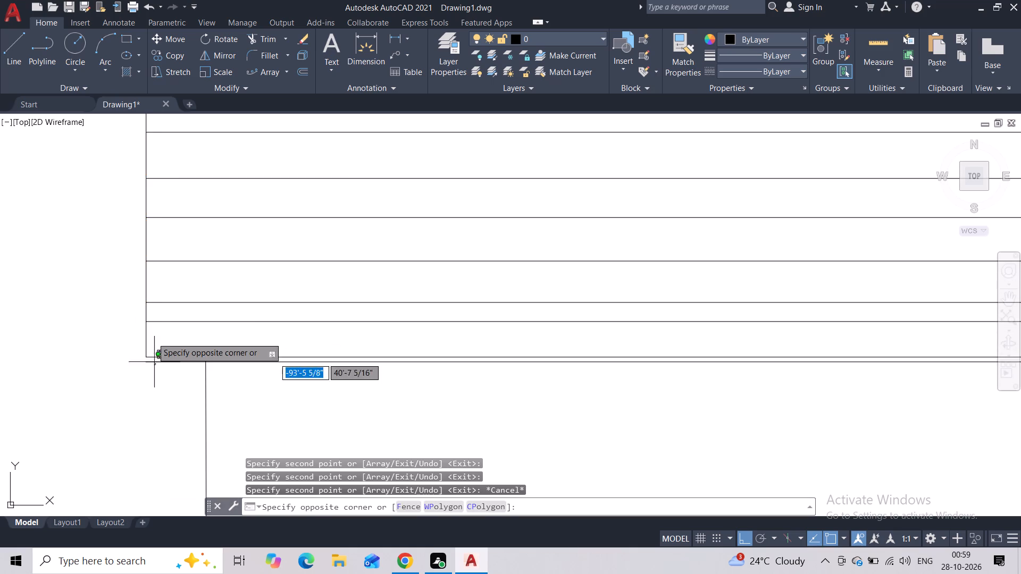
{"action": "key", "text": "Escape"}
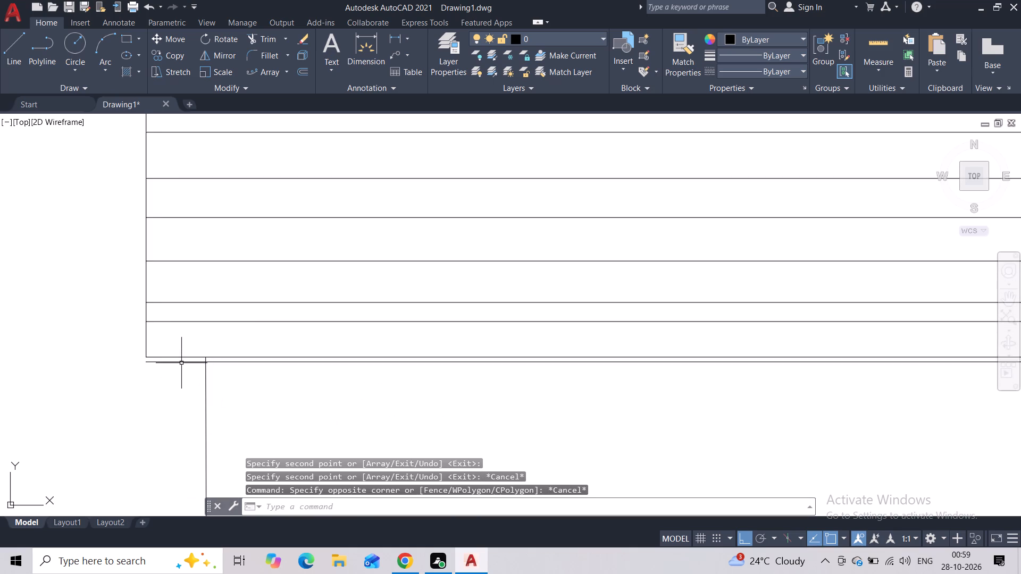
{"action": "left_click", "coordinate": [181, 362]}
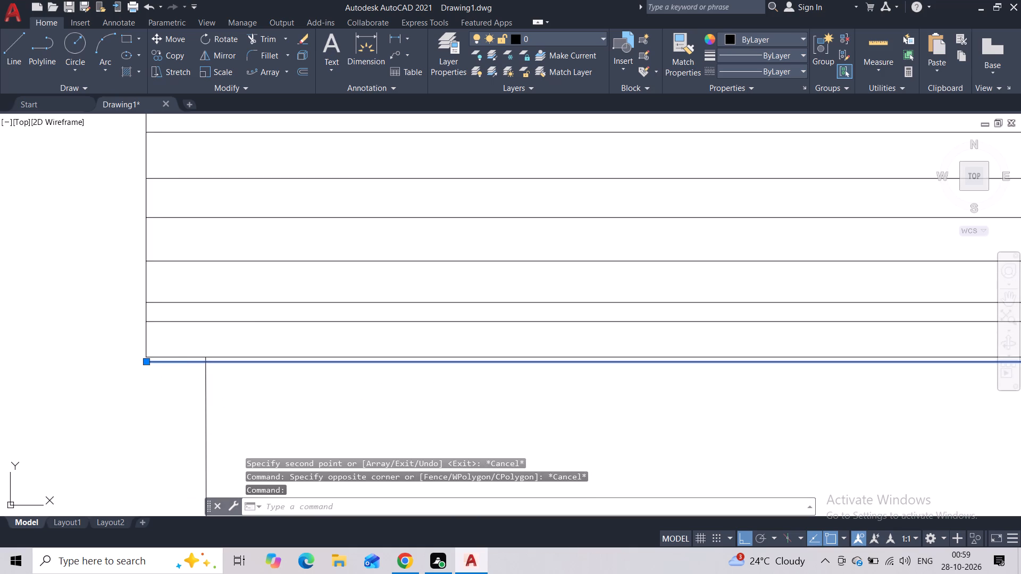
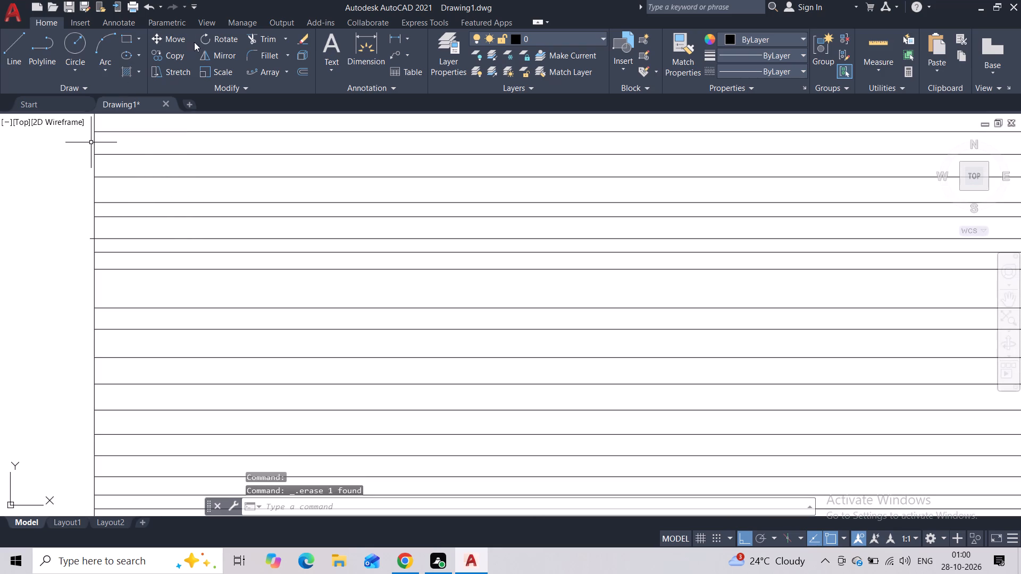
Trim the cladding line's short overhang beyond the left edge of the side block's upper panel.
{"action": "left_click", "coordinate": [250, 42]}
{"action": "scroll", "coordinate": [91, 230], "scroll_direction": "up", "scroll_amount": 3}
{"action": "left_click_drag", "start_coordinate": [91, 233], "coordinate": [87, 300]}
{"action": "scroll", "coordinate": [87, 300], "scroll_direction": "down", "scroll_amount": 9}
{"action": "key", "text": "Escape"}
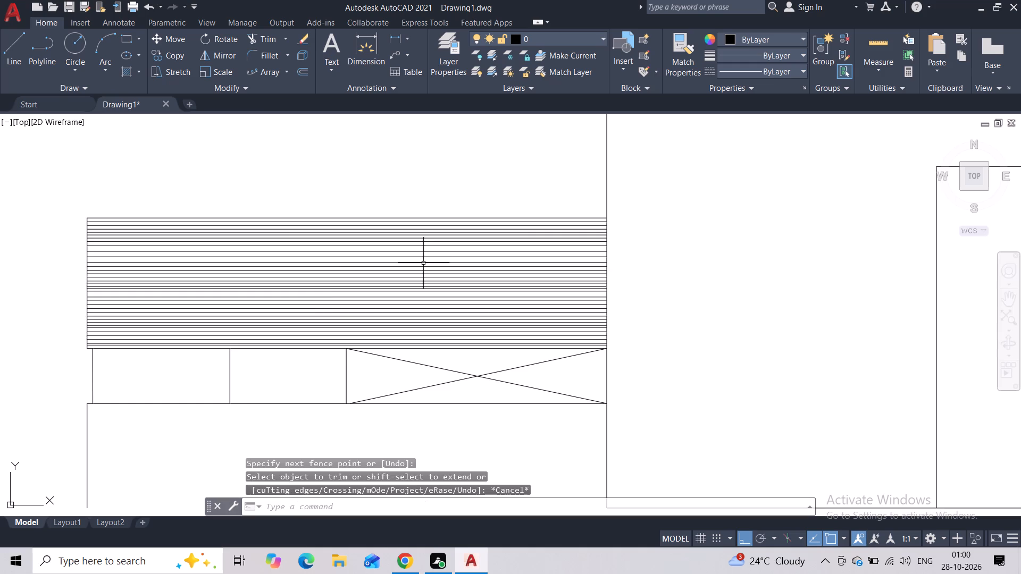
Draw a horizontal ground line from the main building's bottom-left corner leftward, running past the low side block's outer wall.
{"action": "scroll", "coordinate": [470, 195], "scroll_direction": "down", "scroll_amount": 3}
{"action": "middle_click_drag", "start_coordinate": [465, 184], "coordinate": [422, 266]}
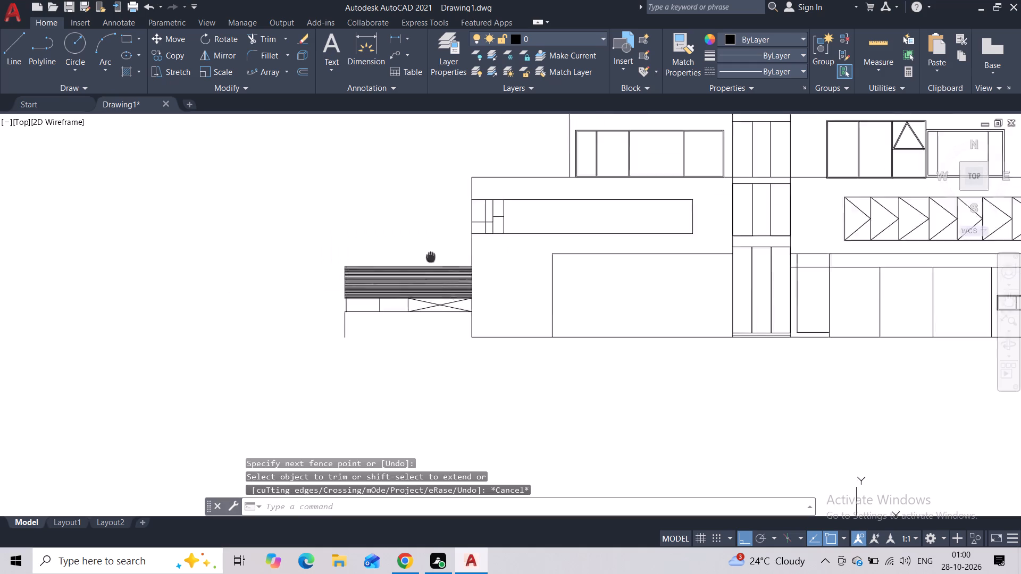
{"action": "middle_click_drag", "start_coordinate": [422, 266], "coordinate": [324, 210]}
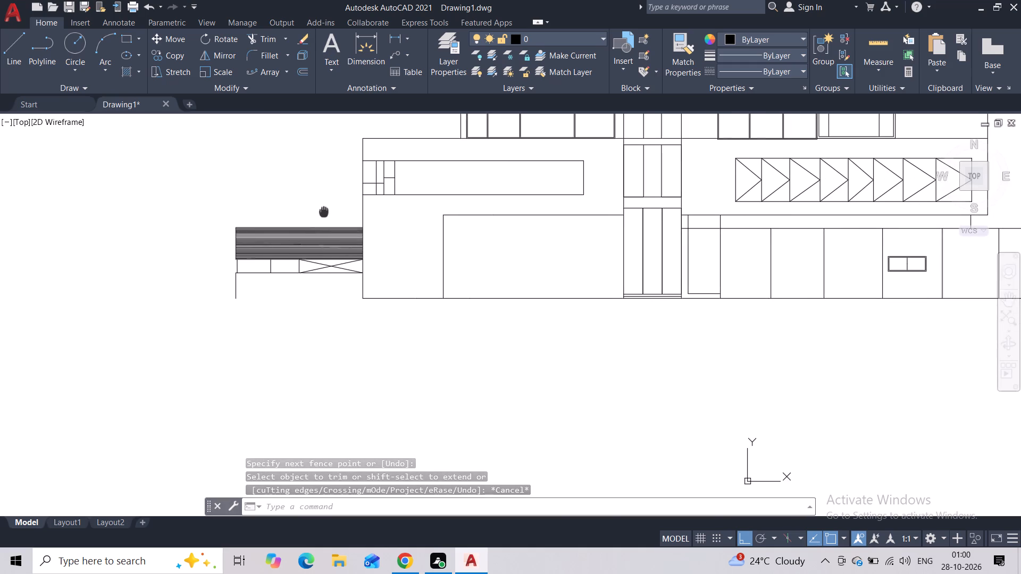
{"action": "middle_click_drag", "start_coordinate": [324, 210], "coordinate": [322, 210]}
{"action": "middle_click_drag", "start_coordinate": [291, 277], "coordinate": [292, 272]}
{"action": "scroll", "coordinate": [292, 274], "scroll_direction": "up", "scroll_amount": 2}
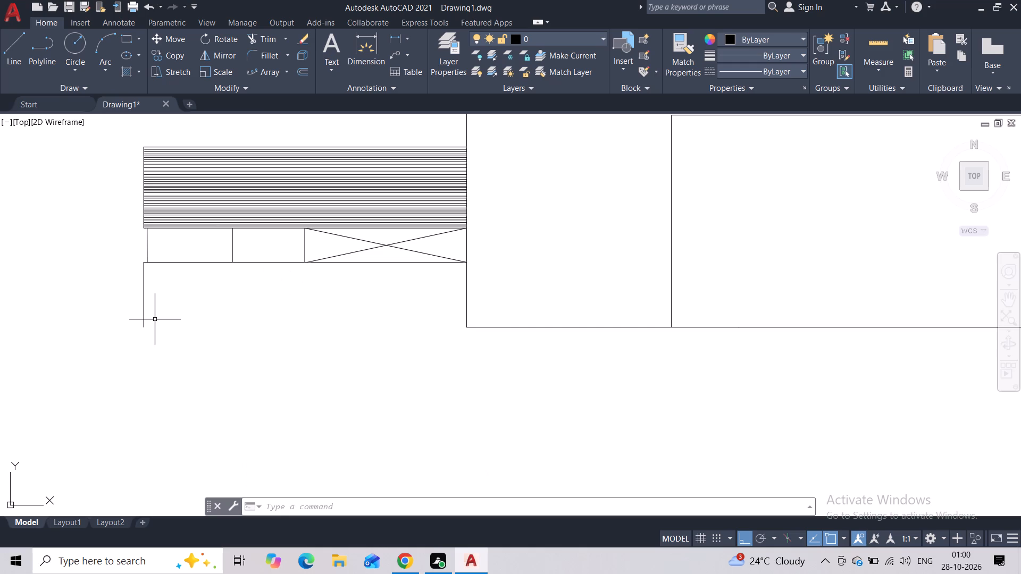
{"action": "key", "text": "space"}
{"action": "key", "text": "Escape"}
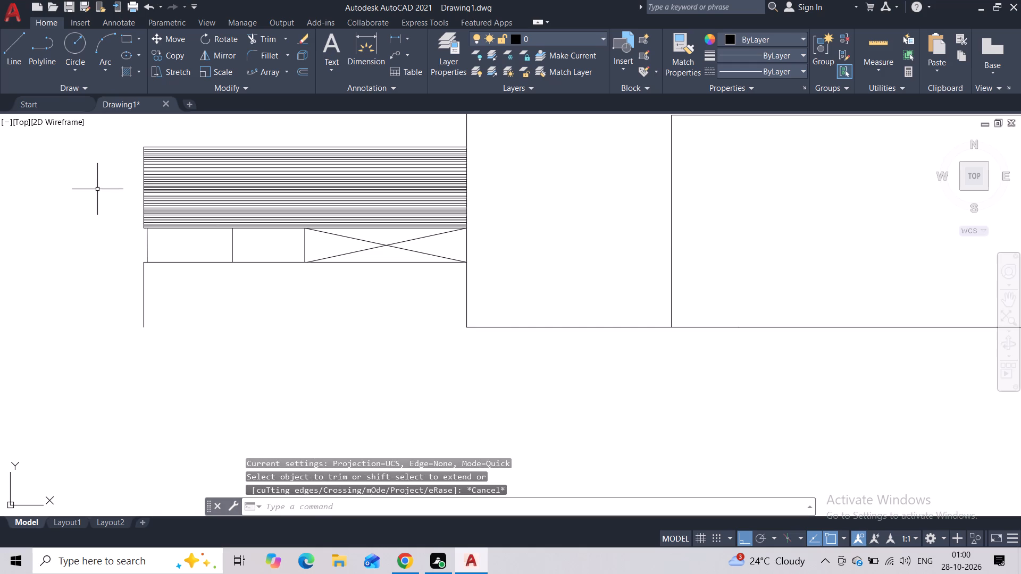
{"action": "left_click", "coordinate": [11, 71]}
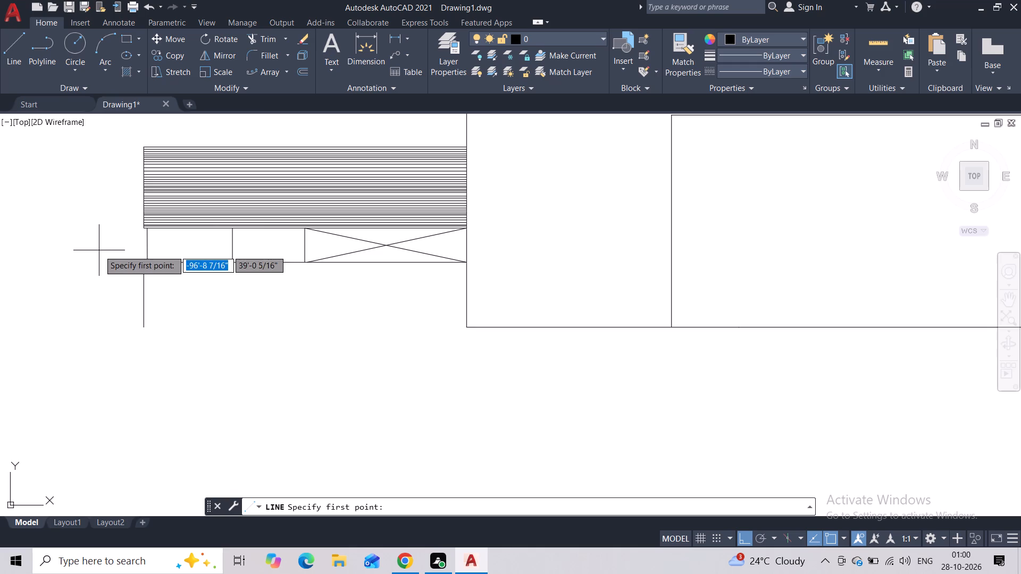
{"action": "left_click", "coordinate": [465, 328]}
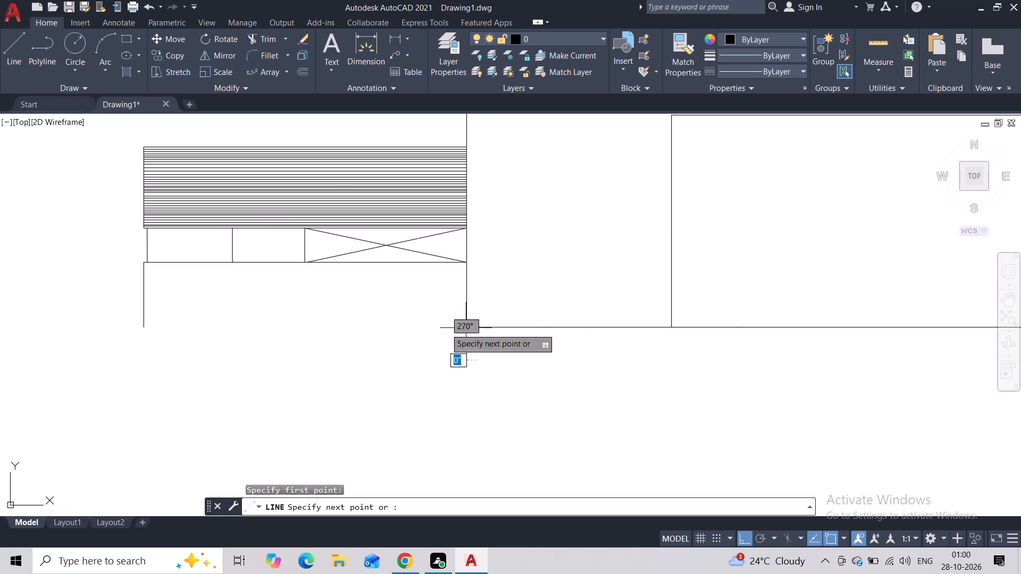
{"action": "left_click", "coordinate": [68, 349]}
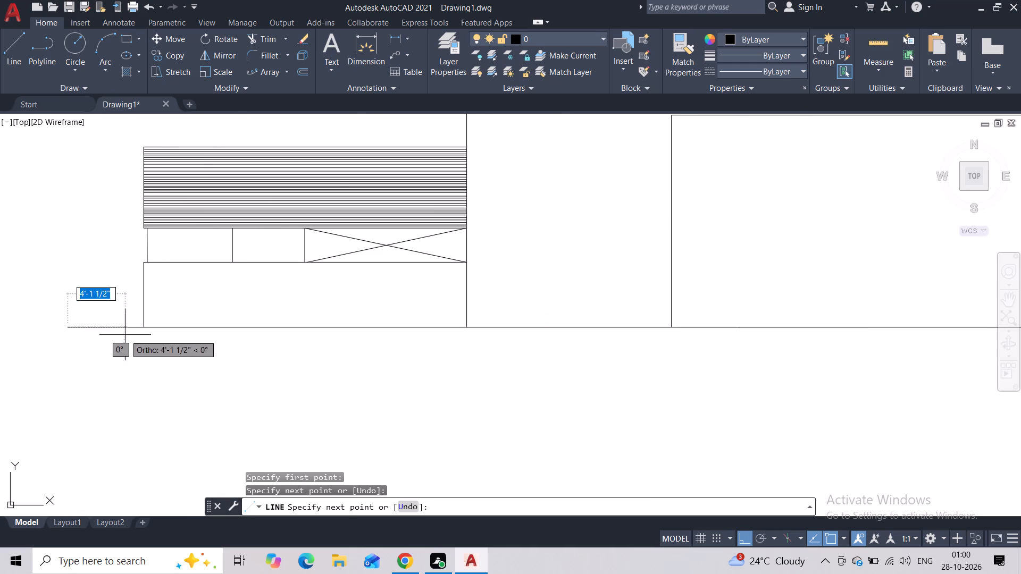
{"action": "key", "text": "Escape"}
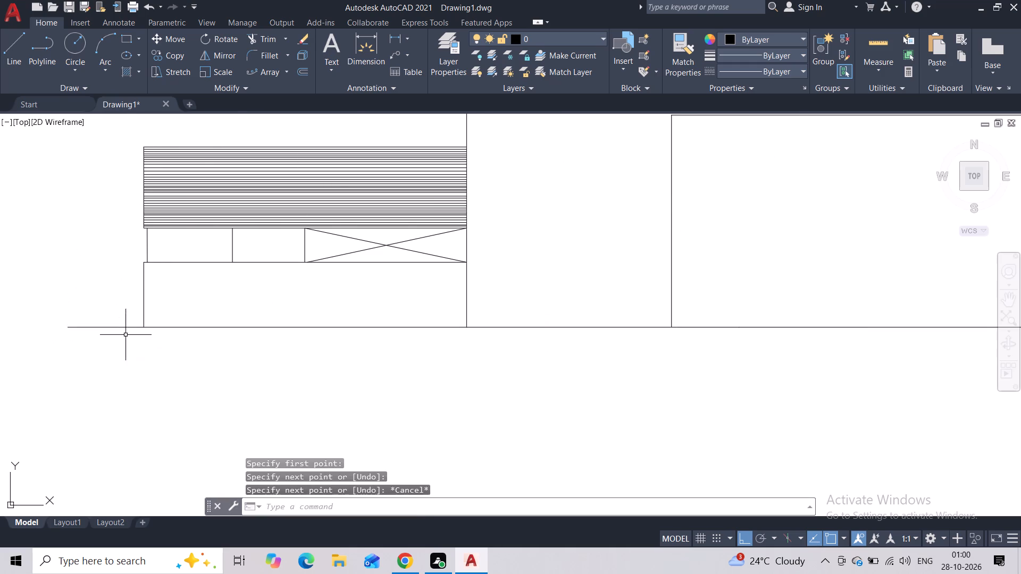
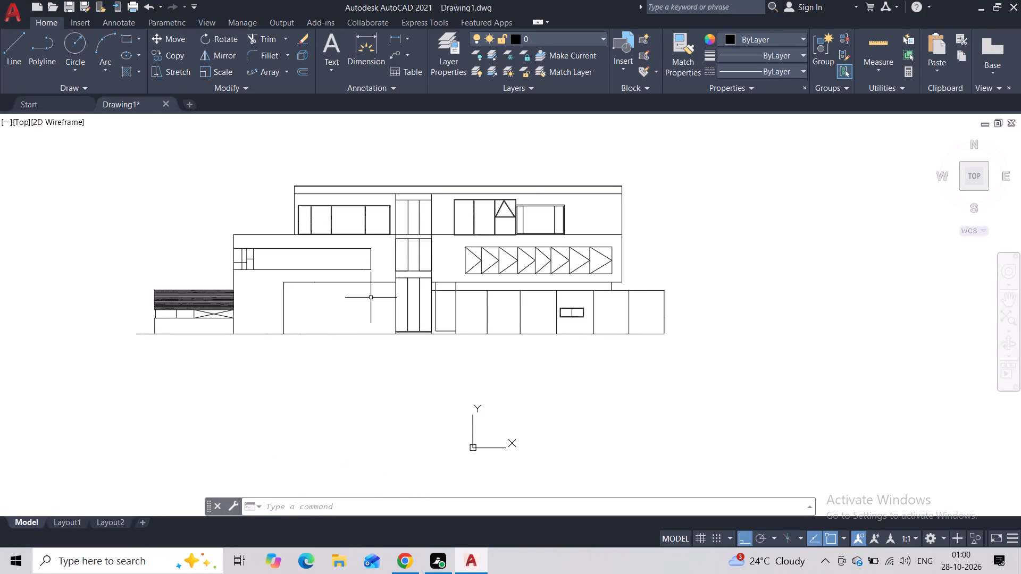
Draw a vertical line about 15'-3" long from the ground-floor opening's top edge to the ground line, just left of the tower.
{"action": "scroll", "coordinate": [371, 299], "scroll_direction": "up", "scroll_amount": 2}
{"action": "left_click", "coordinate": [9, 52]}
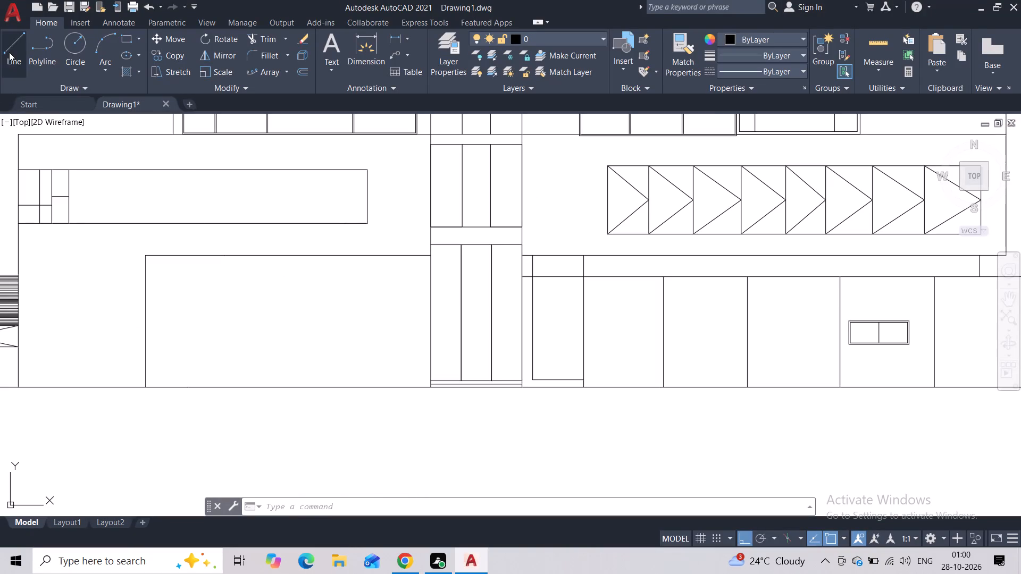
{"action": "left_click", "coordinate": [370, 260]}
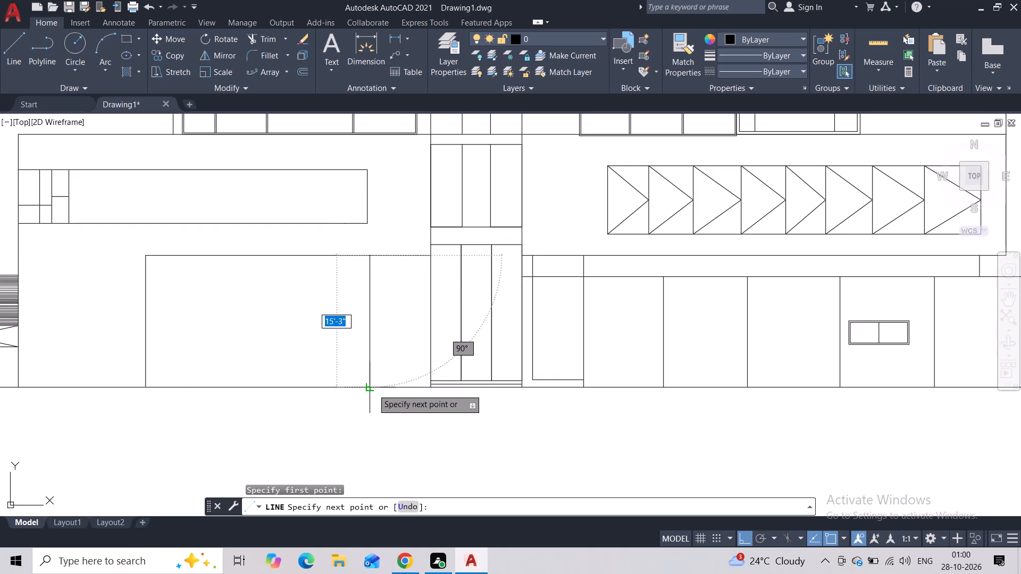
{"action": "left_click", "coordinate": [373, 389]}
{"action": "key", "text": "Escape"}
Draw two diagonal lines from the new vertical line's top and bottom ends, meeting at mid-height on the tower's left edge.
{"action": "key", "text": "space"}
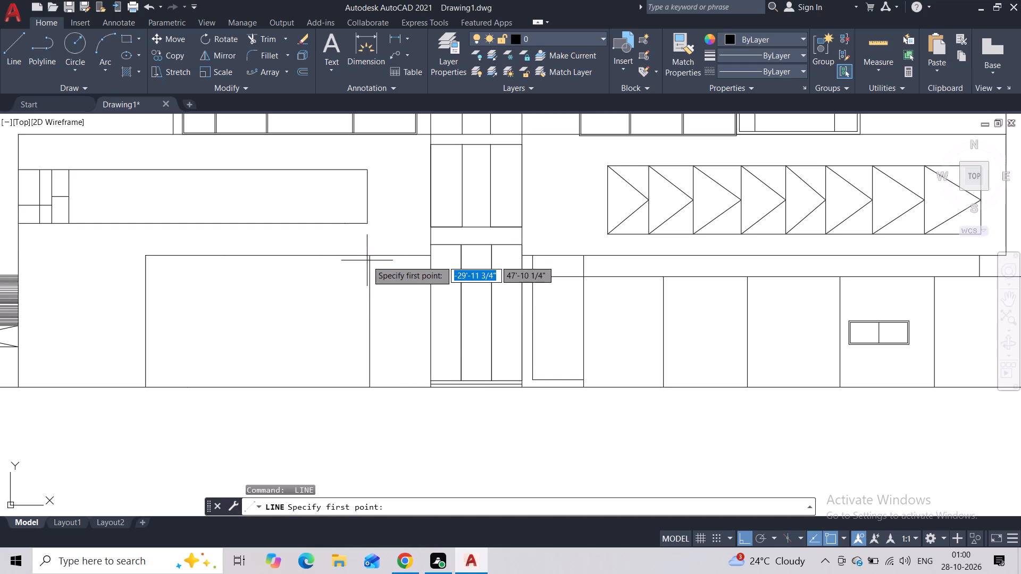
{"action": "left_click", "coordinate": [367, 260]}
{"action": "left_click", "coordinate": [430, 314]}
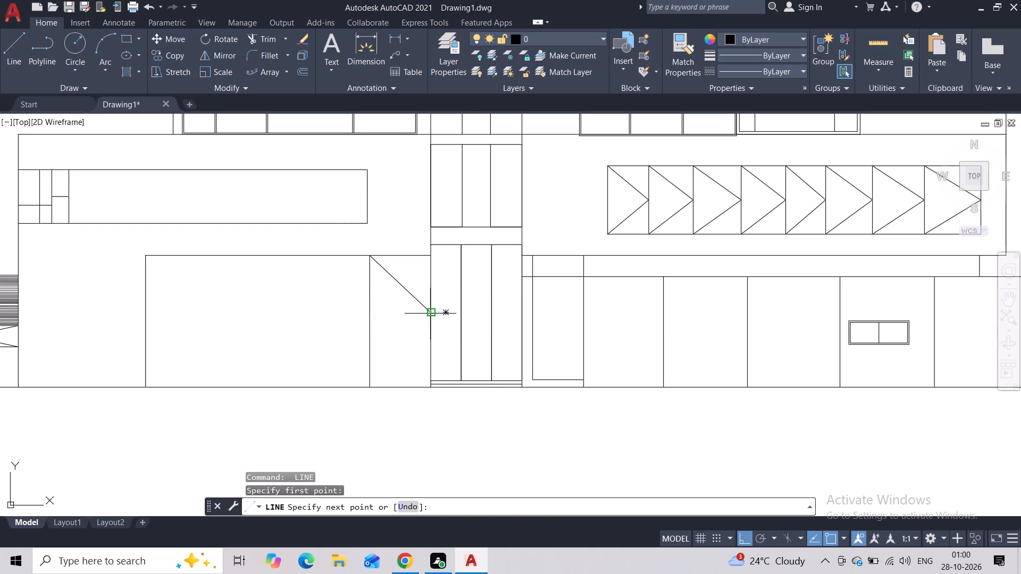
{"action": "left_click", "coordinate": [376, 384]}
{"action": "key", "text": "Escape"}
Hatch the three triangular areas of the narrow panel left of the tower with the ANSI31 pattern.
{"action": "scroll", "coordinate": [384, 332], "scroll_direction": "down", "scroll_amount": 1}
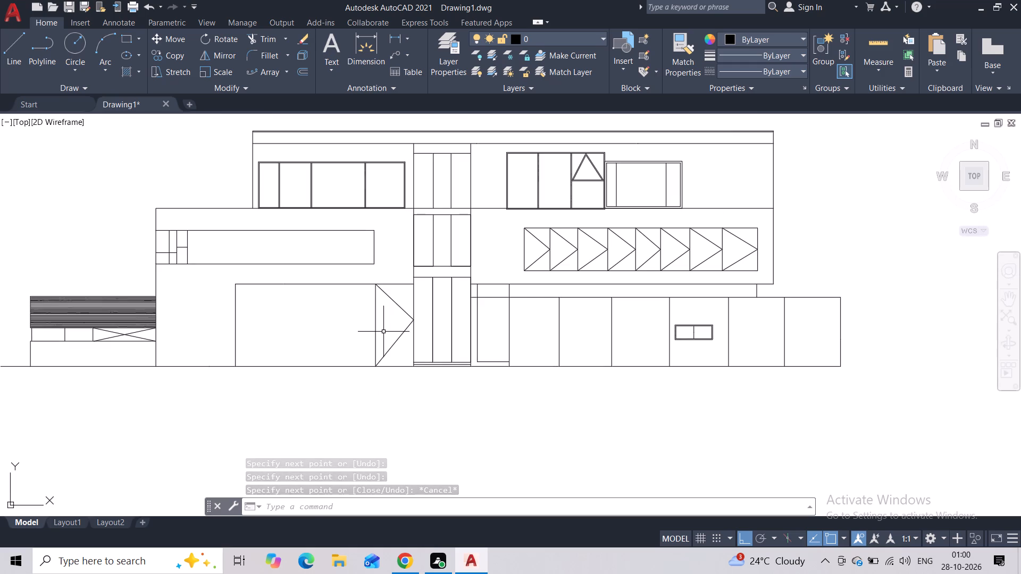
{"action": "scroll", "coordinate": [382, 332], "scroll_direction": "down", "scroll_amount": 3}
{"action": "scroll", "coordinate": [382, 332], "scroll_direction": "up", "scroll_amount": 2}
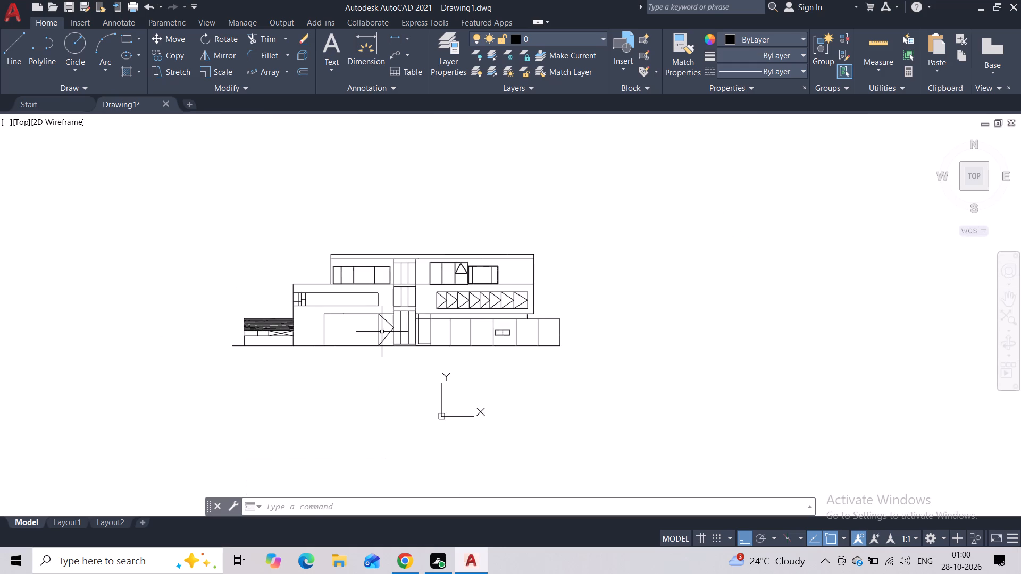
{"action": "scroll", "coordinate": [382, 332], "scroll_direction": "up", "scroll_amount": 1}
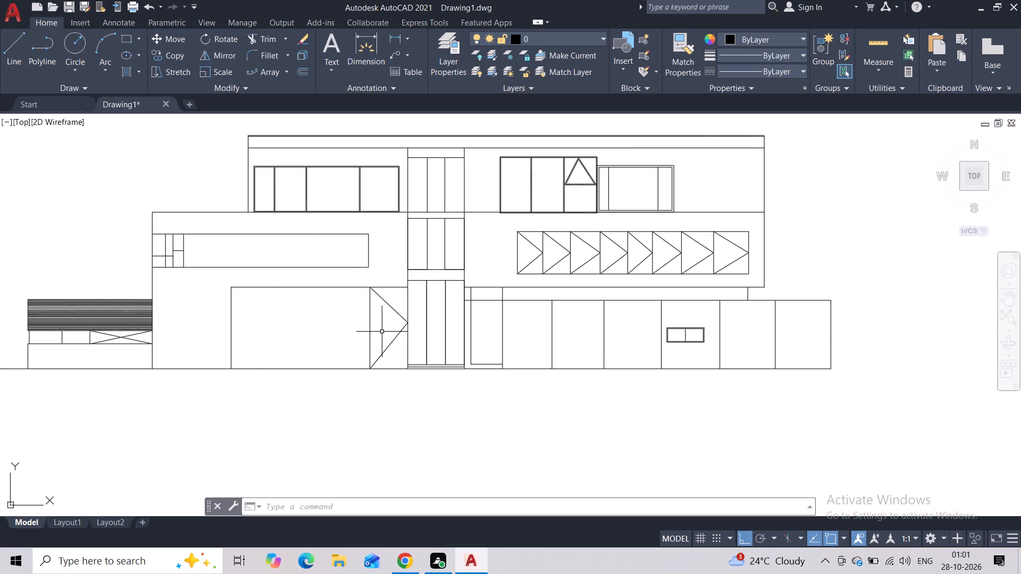
{"action": "key", "text": "h"}
{"action": "left_click", "coordinate": [398, 362]}
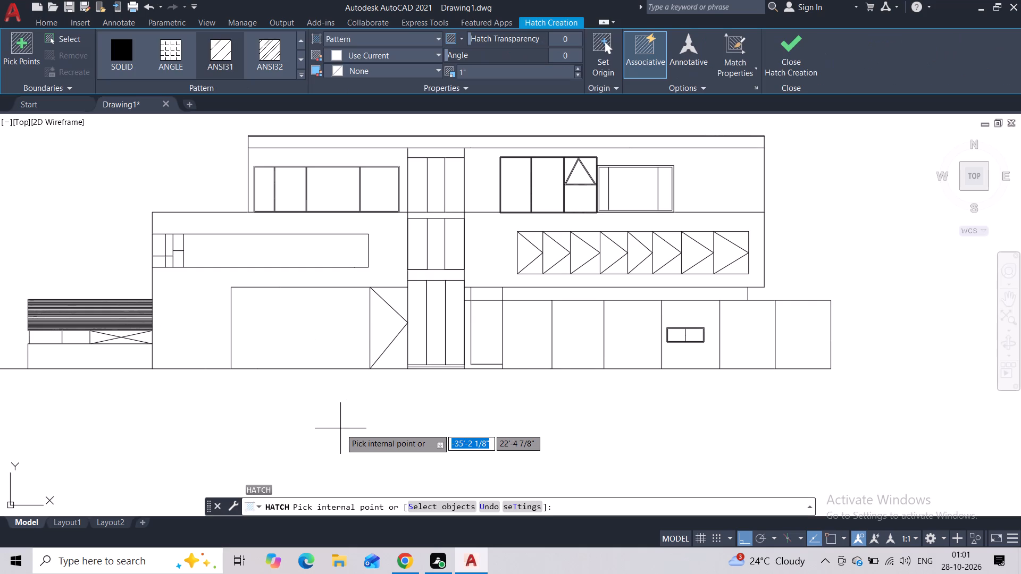
{"action": "left_click", "coordinate": [380, 328]}
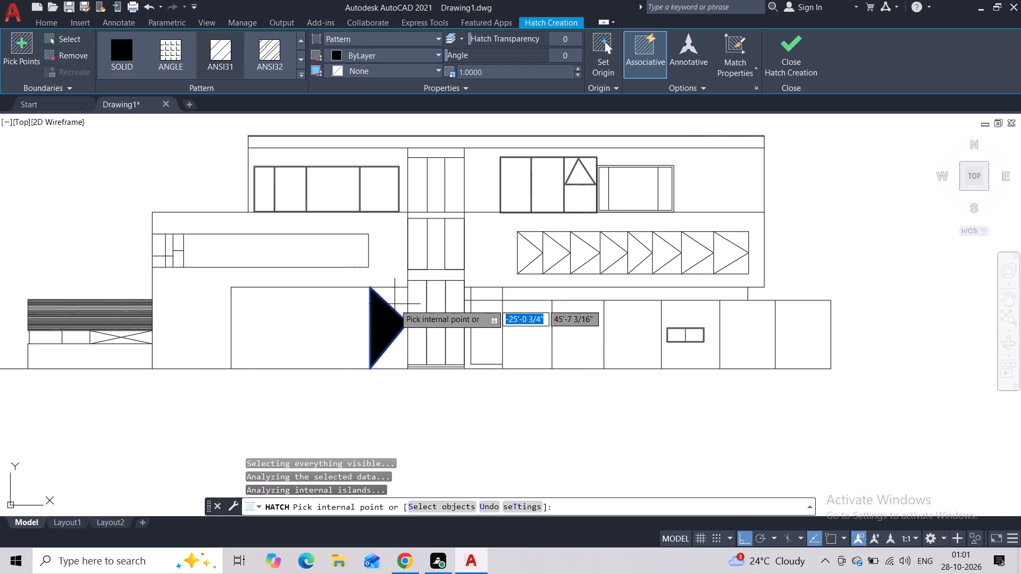
{"action": "left_click", "coordinate": [395, 304]}
{"action": "left_click", "coordinate": [399, 353]}
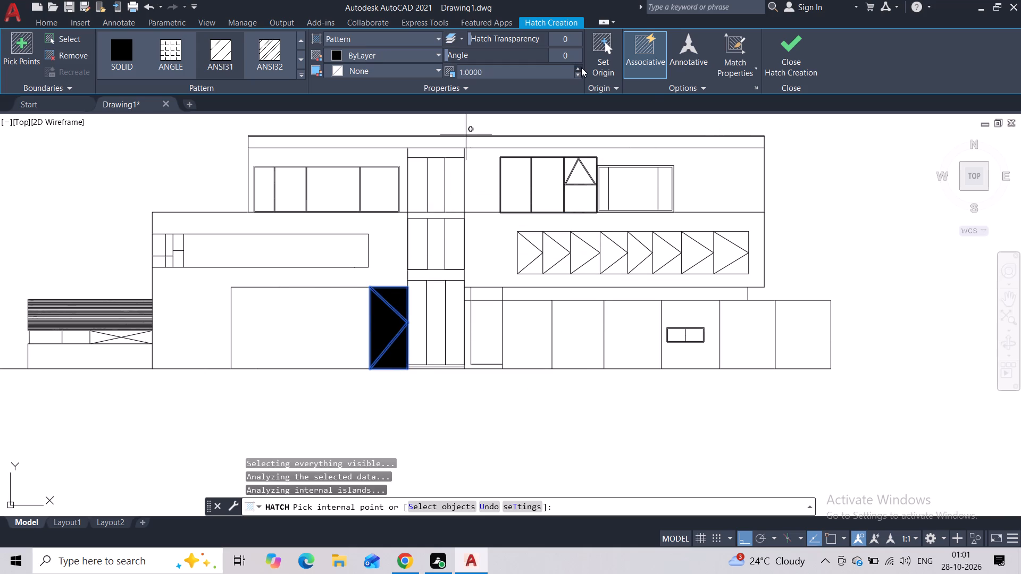
Set the narrow panel's hatch scale to 44 and its angle to 136, and finish the hatch.
{"action": "left_click", "coordinate": [581, 67]}
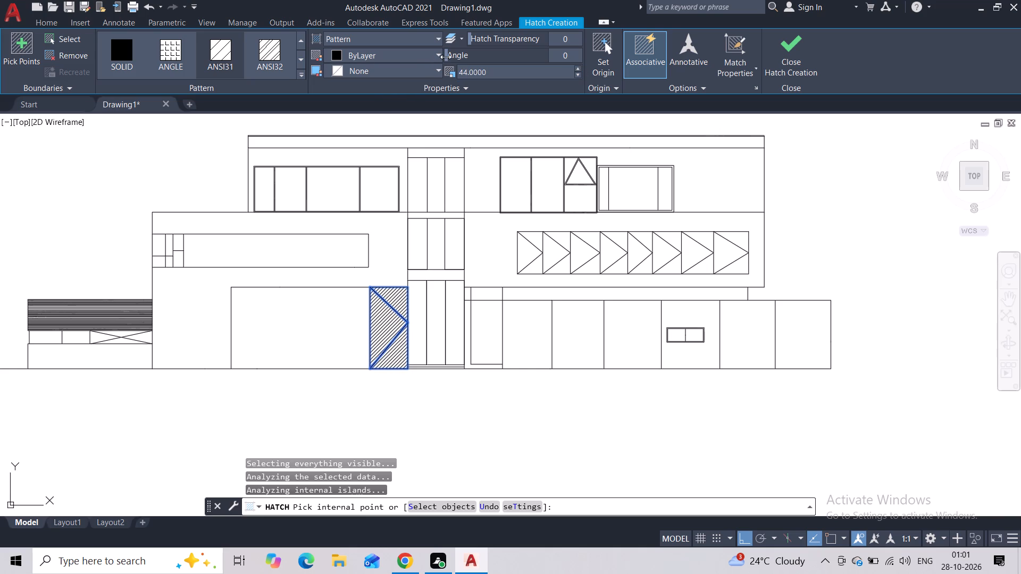
{"action": "left_click_drag", "start_coordinate": [446, 57], "coordinate": [483, 61]}
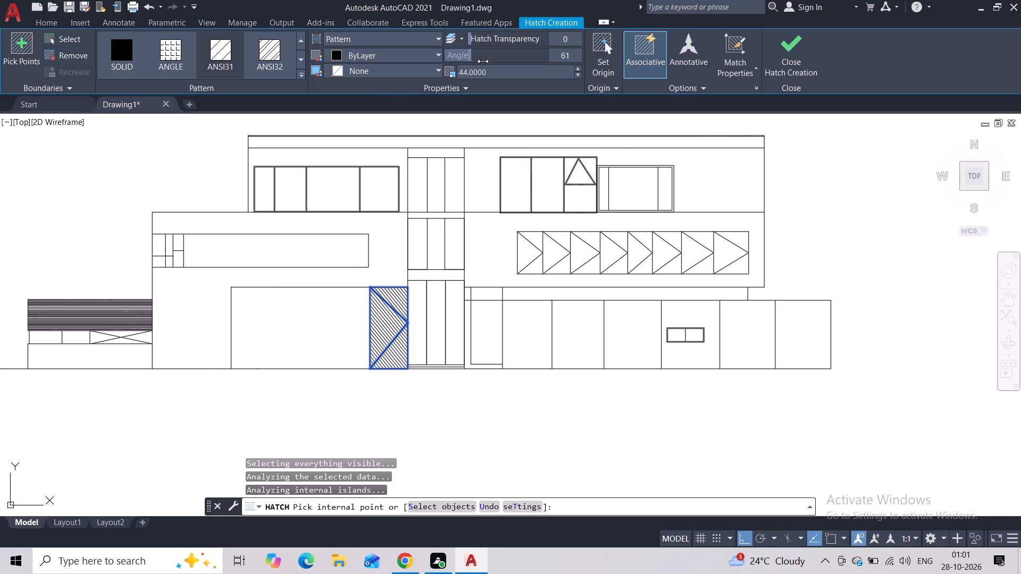
{"action": "left_click_drag", "start_coordinate": [483, 61], "coordinate": [494, 61]}
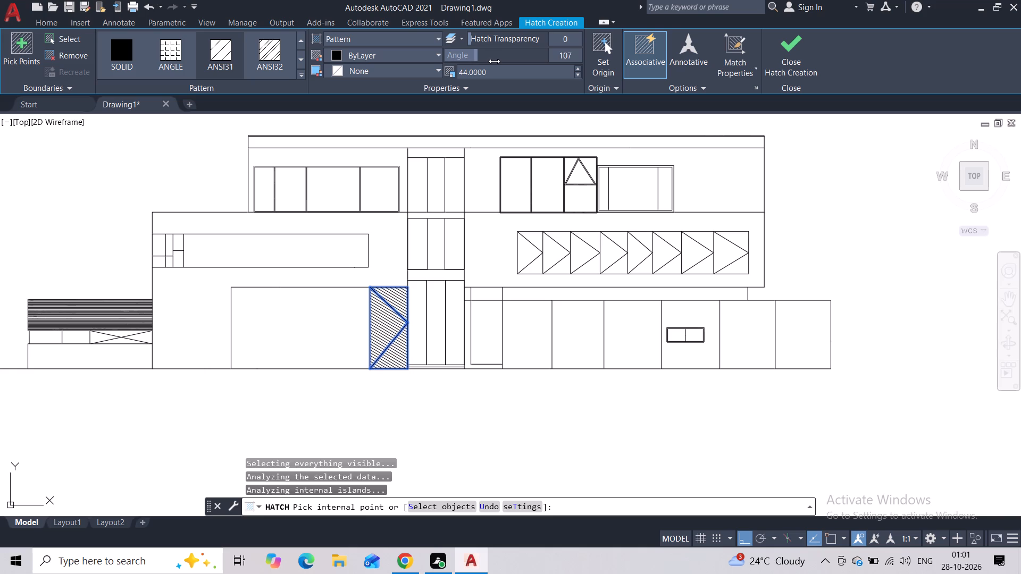
{"action": "left_click_drag", "start_coordinate": [494, 61], "coordinate": [504, 61]}
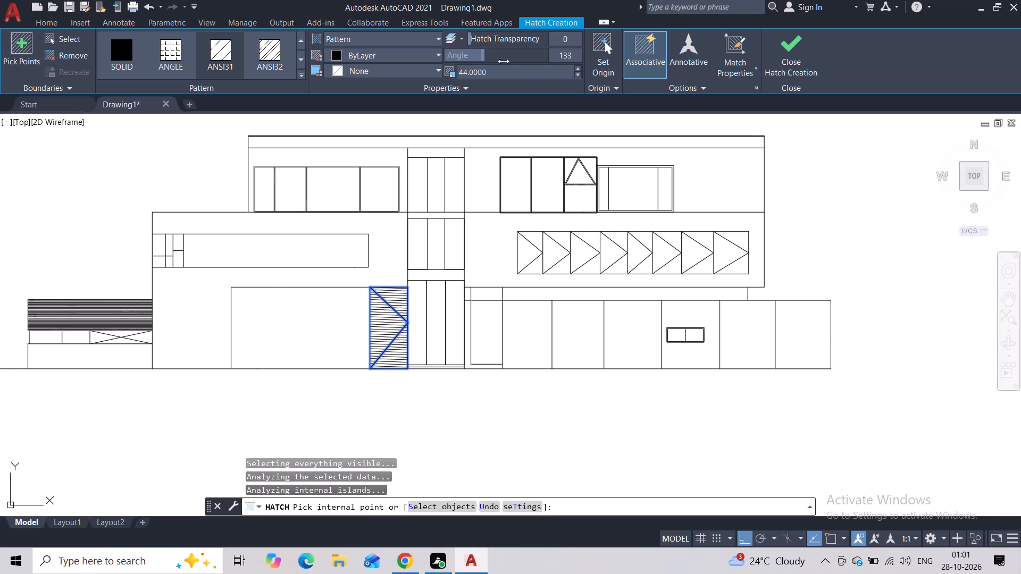
{"action": "left_click_drag", "start_coordinate": [504, 61], "coordinate": [505, 61]}
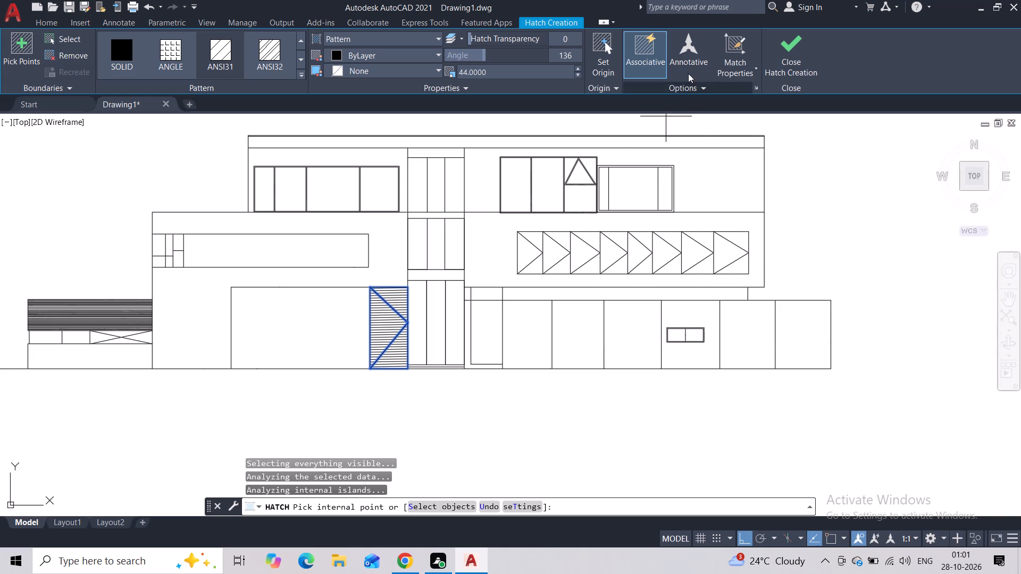
{"action": "left_click", "coordinate": [765, 62]}
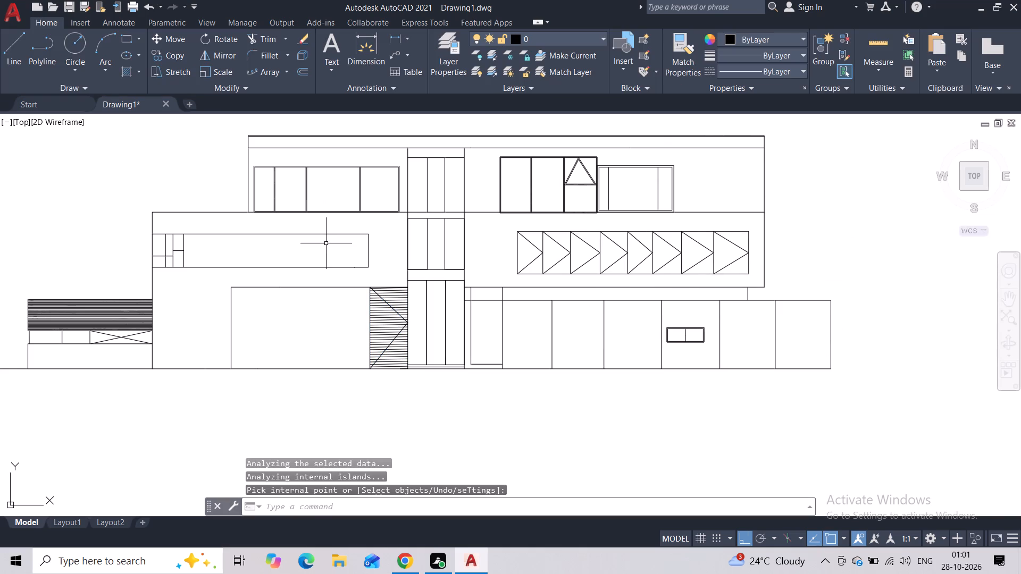
Hatch the six ground-floor wall panels right of the tower with the CORK pattern, leaving the small window clear.
{"action": "key", "text": "h"}
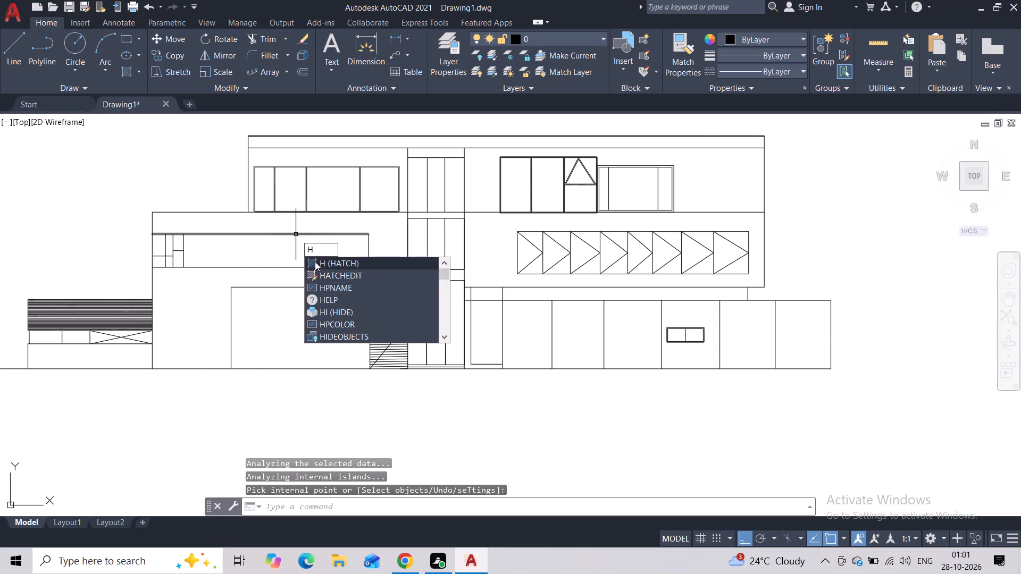
{"action": "left_click", "coordinate": [315, 261]}
{"action": "left_click", "coordinate": [297, 77]}
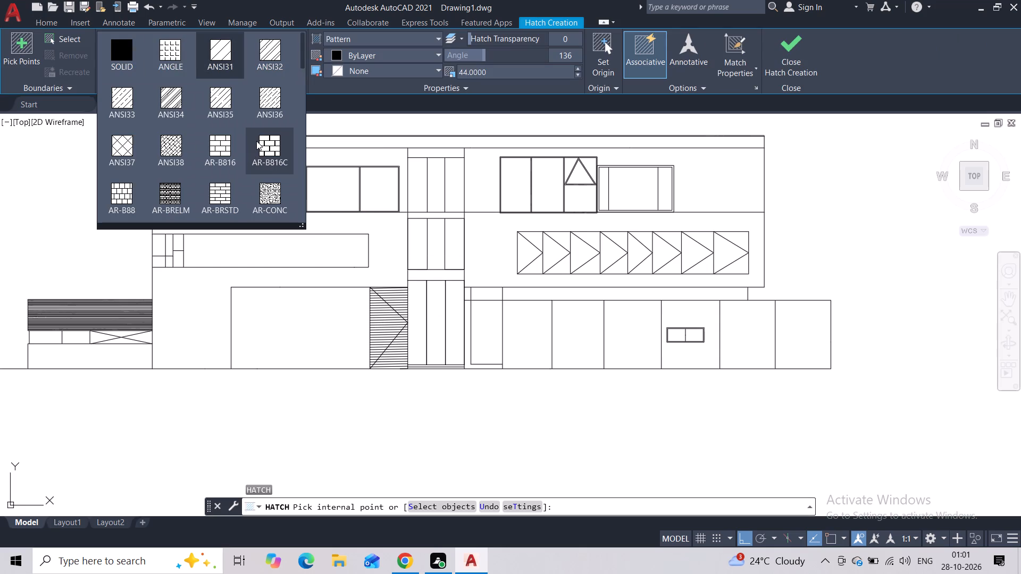
{"action": "scroll", "coordinate": [256, 141], "scroll_direction": "down", "scroll_amount": 2}
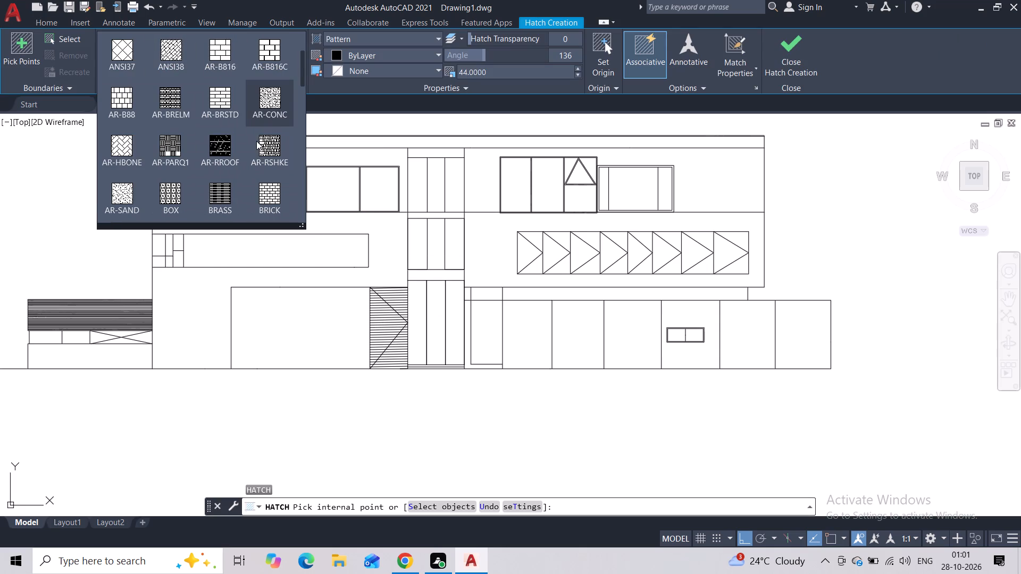
{"action": "scroll", "coordinate": [256, 141], "scroll_direction": "down", "scroll_amount": 1}
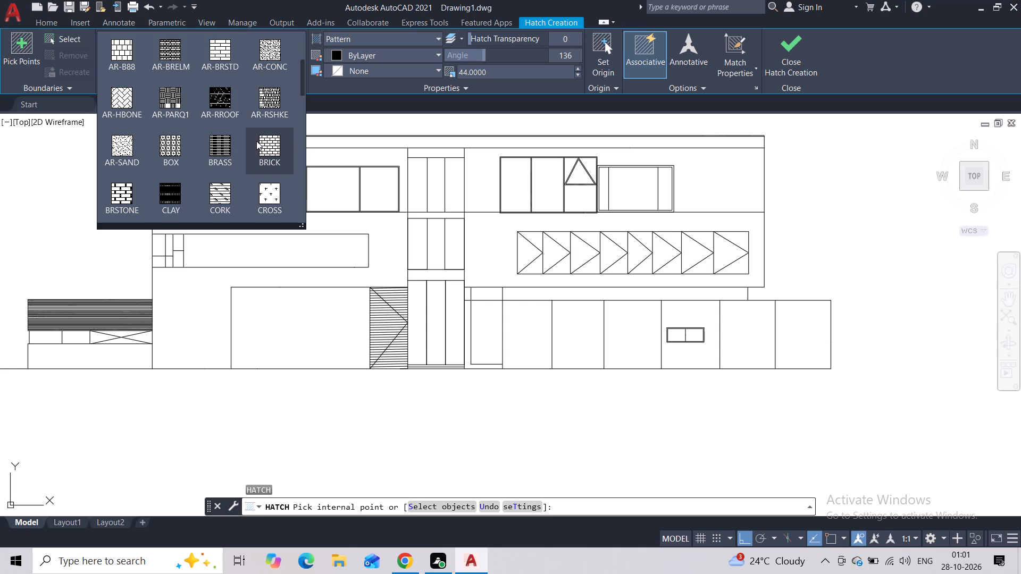
{"action": "left_click", "coordinate": [218, 201]}
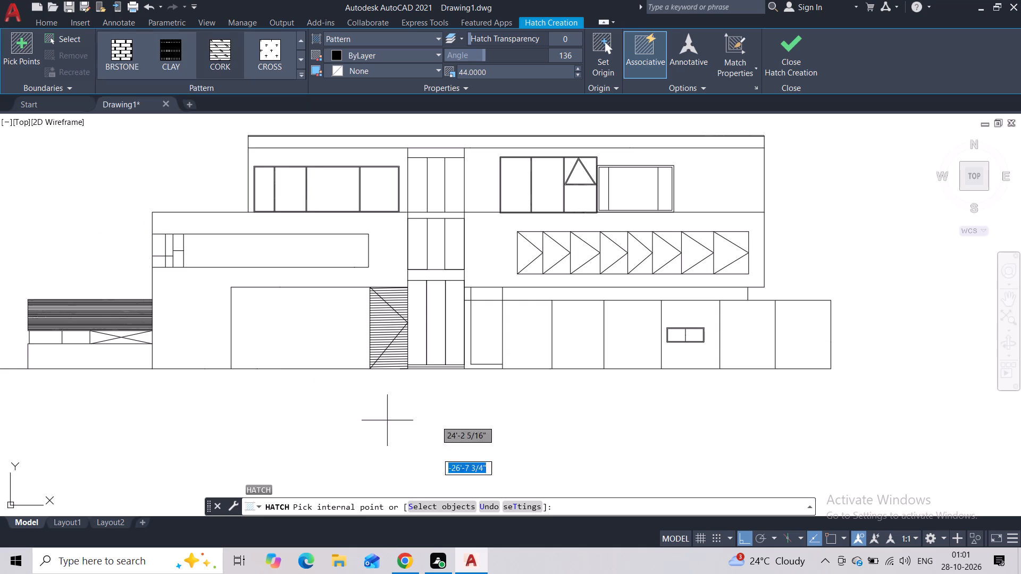
{"action": "left_click", "coordinate": [532, 348]}
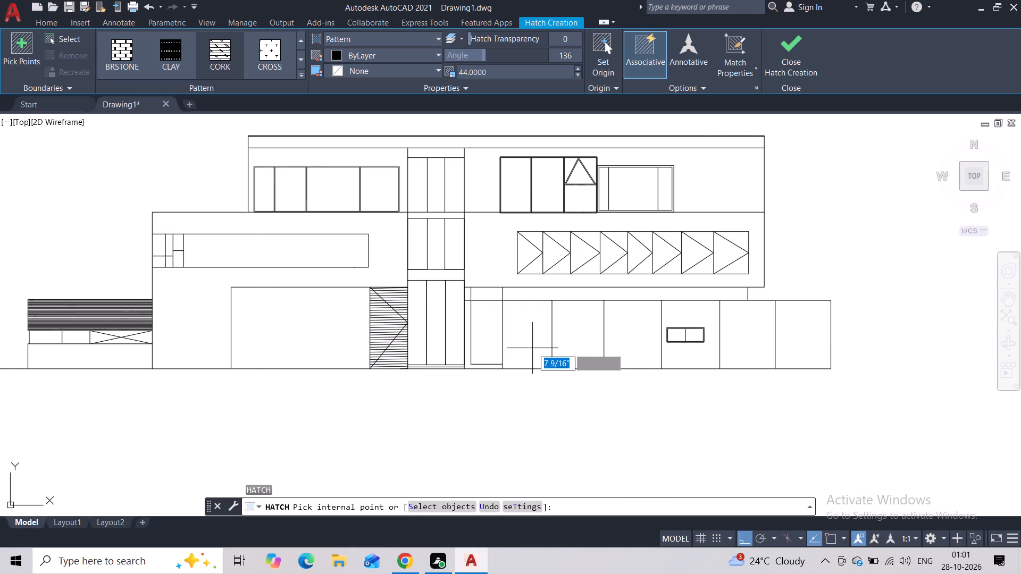
{"action": "left_click", "coordinate": [588, 328]}
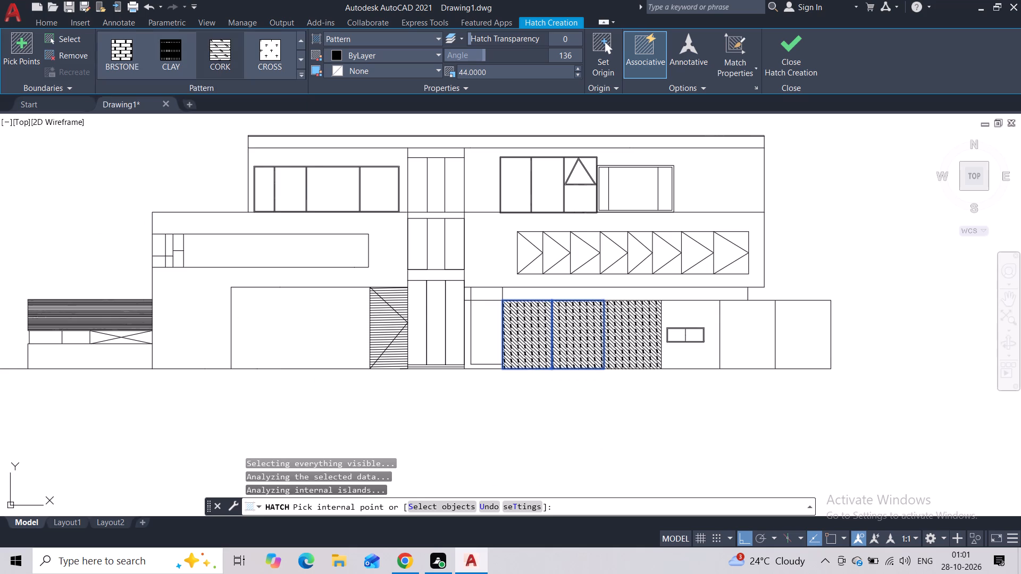
{"action": "left_click", "coordinate": [639, 330]}
{"action": "left_click", "coordinate": [689, 359]}
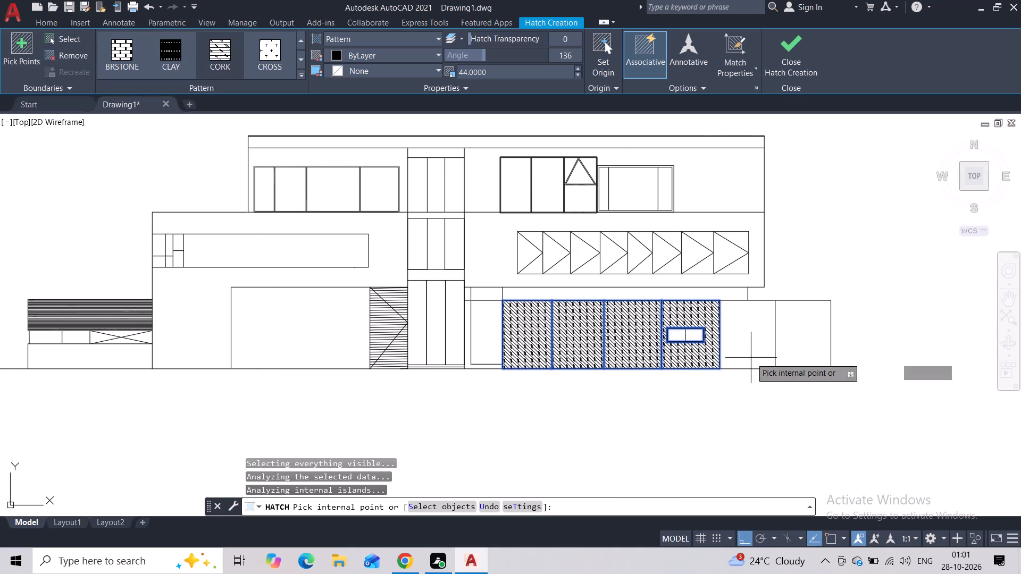
{"action": "left_click", "coordinate": [751, 358]}
{"action": "left_click", "coordinate": [789, 341]}
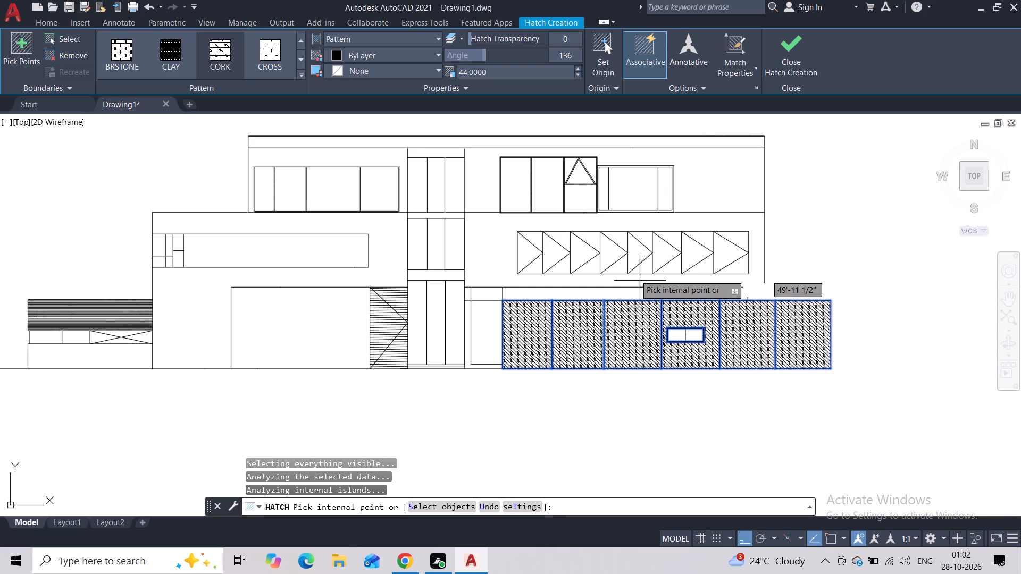
Set the CORK hatch's angle to 45 and its scale to 64, and finish the hatch.
{"action": "left_click", "coordinate": [580, 73]}
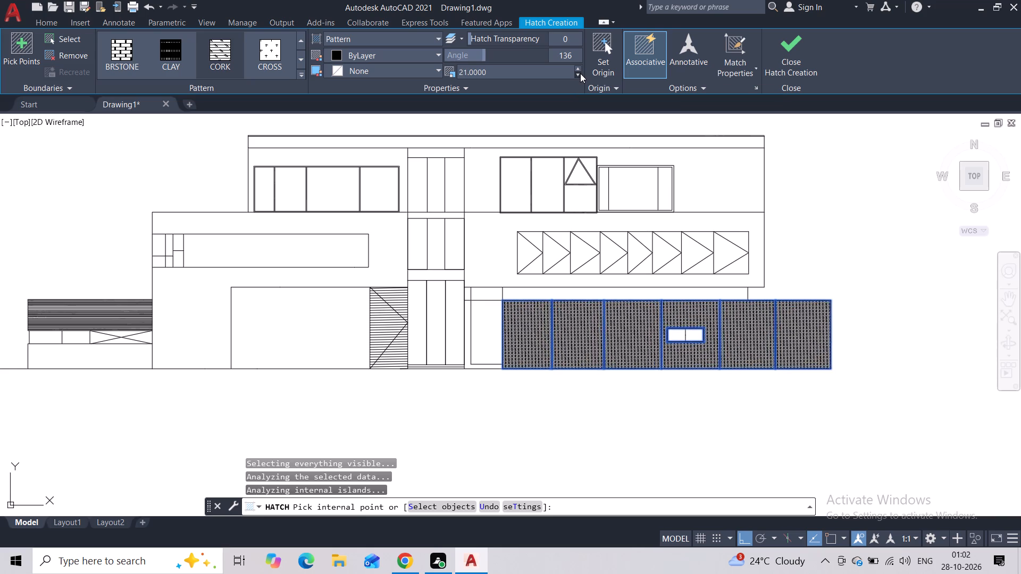
{"action": "left_click", "coordinate": [580, 67]}
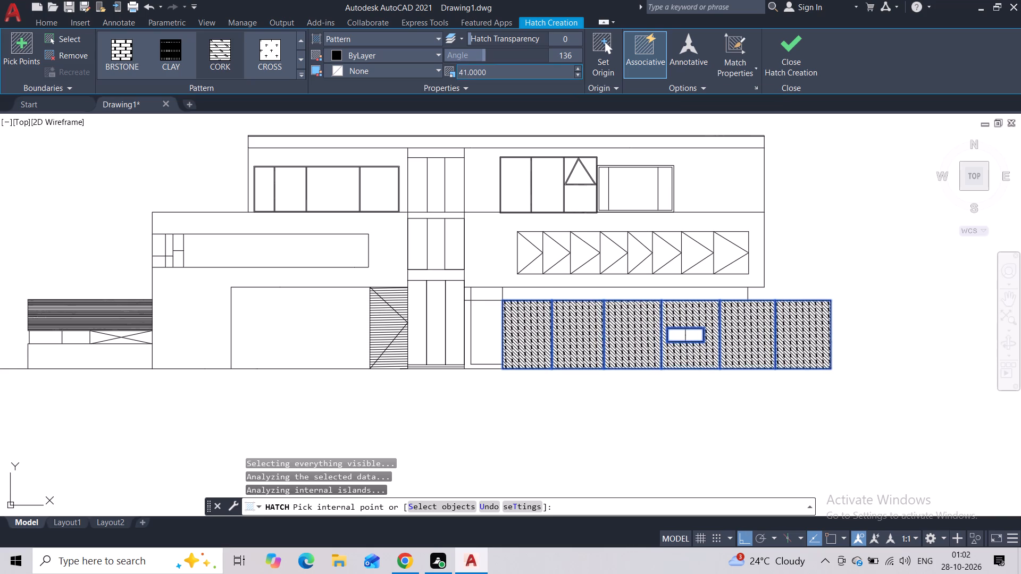
{"action": "left_click_drag", "start_coordinate": [487, 54], "coordinate": [472, 58]}
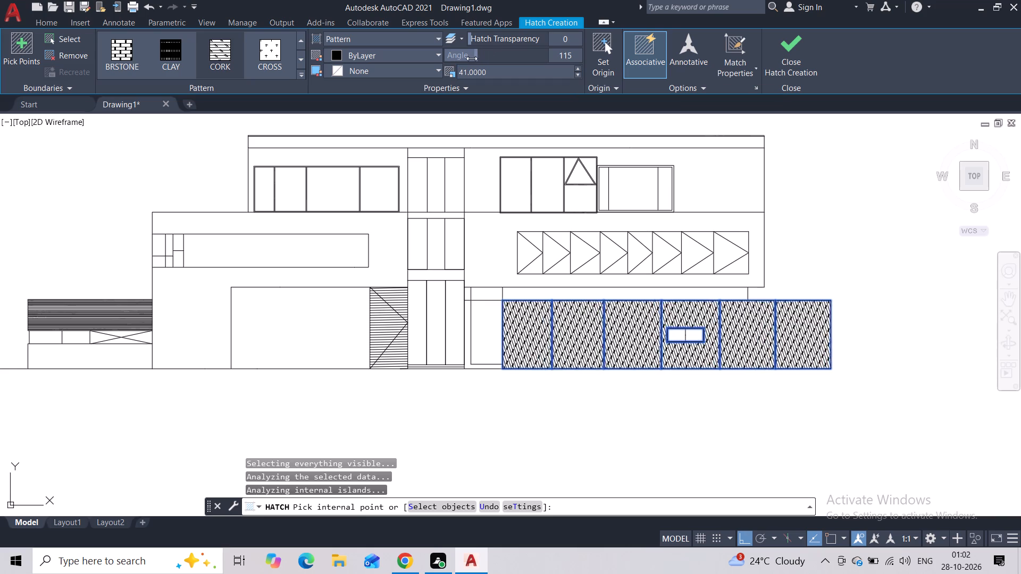
{"action": "left_click_drag", "start_coordinate": [472, 58], "coordinate": [451, 58]}
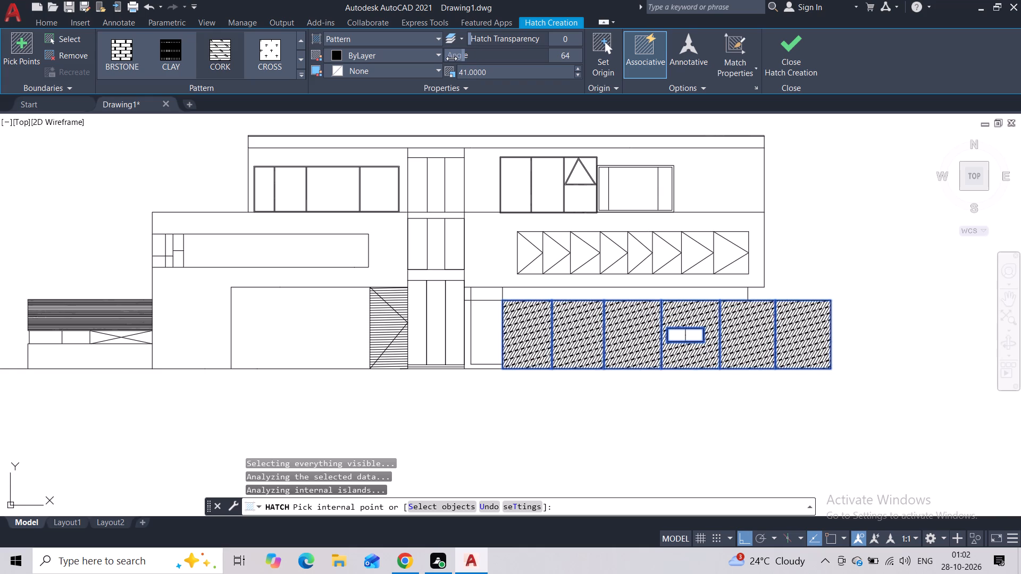
{"action": "left_click_drag", "start_coordinate": [451, 58], "coordinate": [445, 57]}
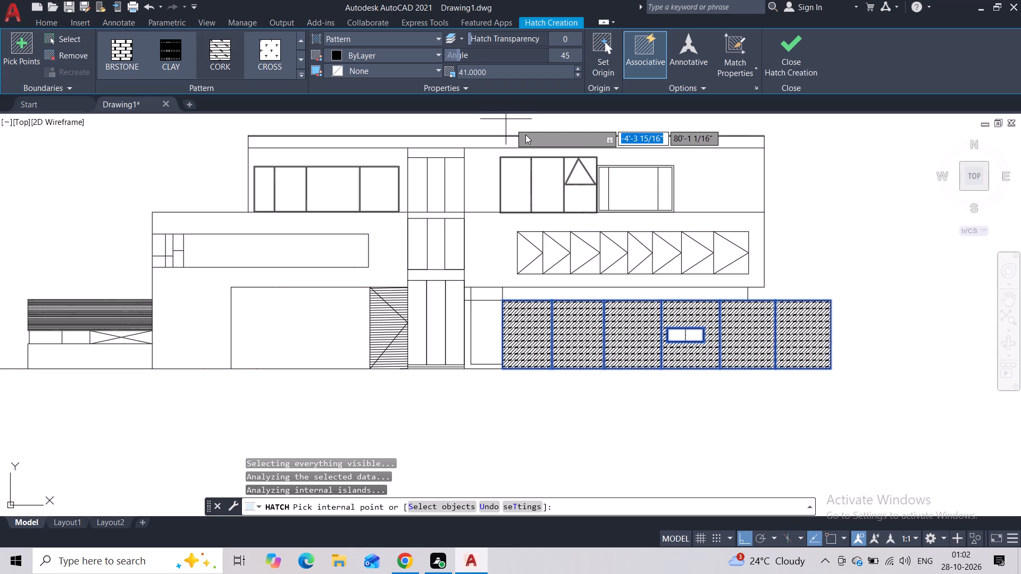
{"action": "left_click", "coordinate": [578, 67]}
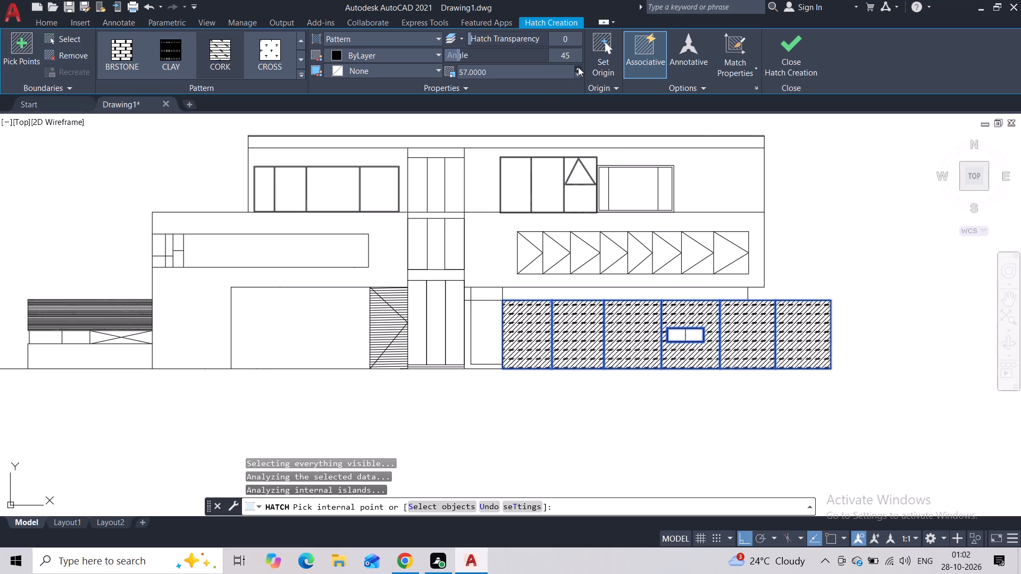
{"action": "triple_click", "coordinate": [578, 67]}
{"action": "left_click", "coordinate": [578, 67]}
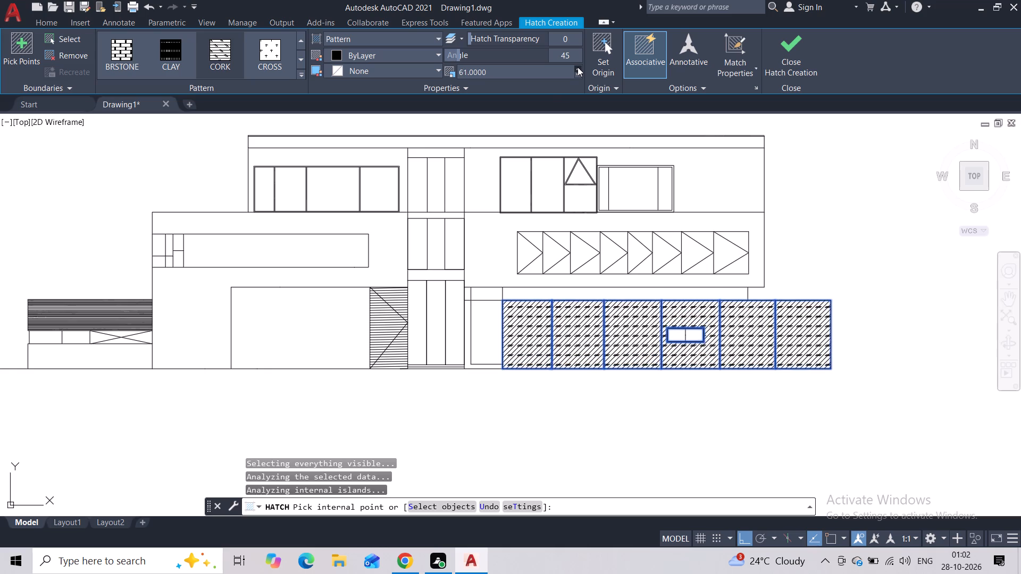
{"action": "left_click", "coordinate": [768, 44]}
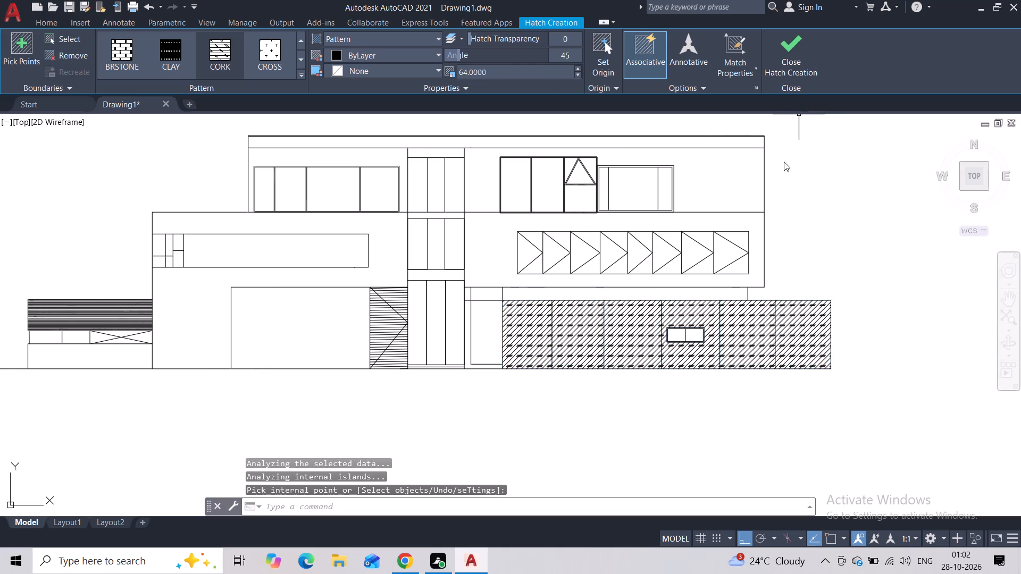
{"action": "scroll", "coordinate": [799, 263], "scroll_direction": "down", "scroll_amount": 1}
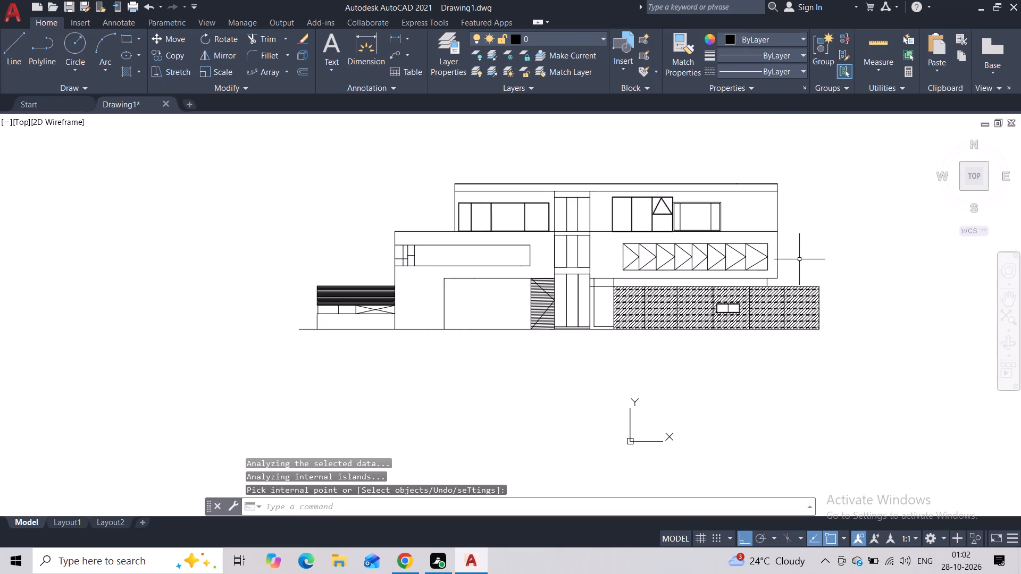
Hatch the triangular areas of the first three bays, from the left, of the long strip right of the tower with ANSI31.
{"action": "middle_click_drag", "start_coordinate": [802, 238], "coordinate": [788, 263]}
{"action": "scroll", "coordinate": [788, 263], "scroll_direction": "up", "scroll_amount": 1}
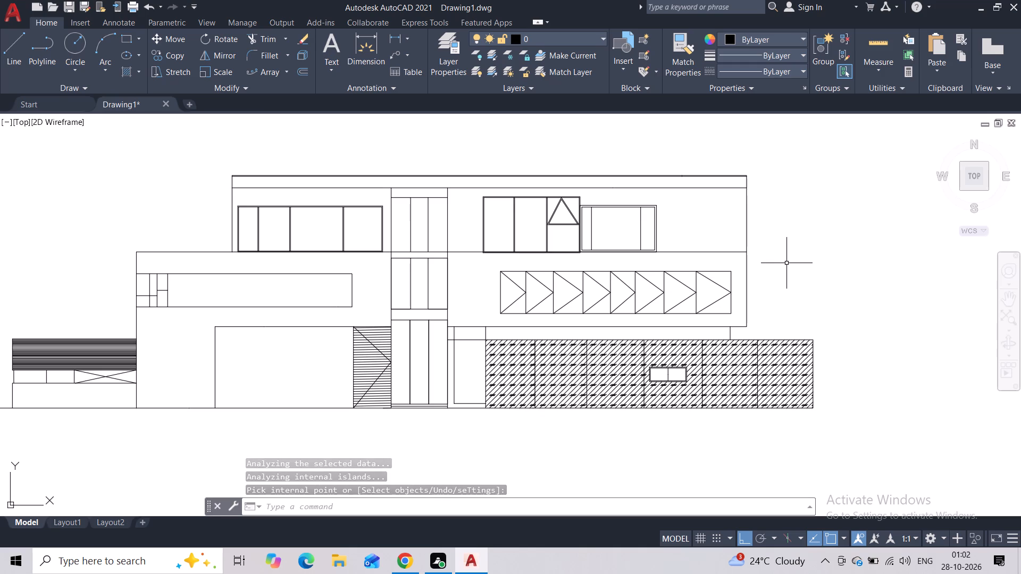
{"action": "key", "text": "h"}
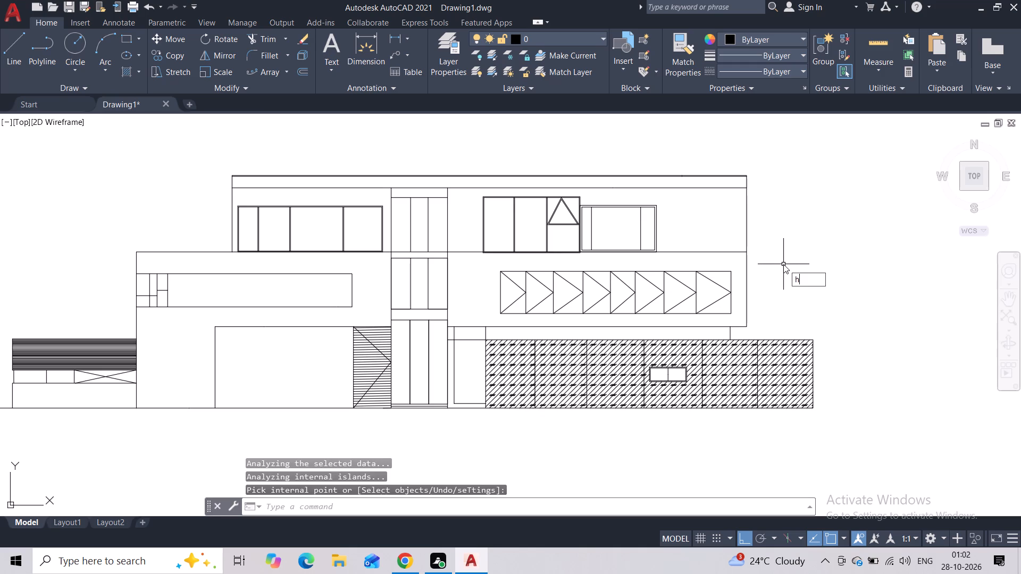
{"action": "left_click", "coordinate": [809, 291]}
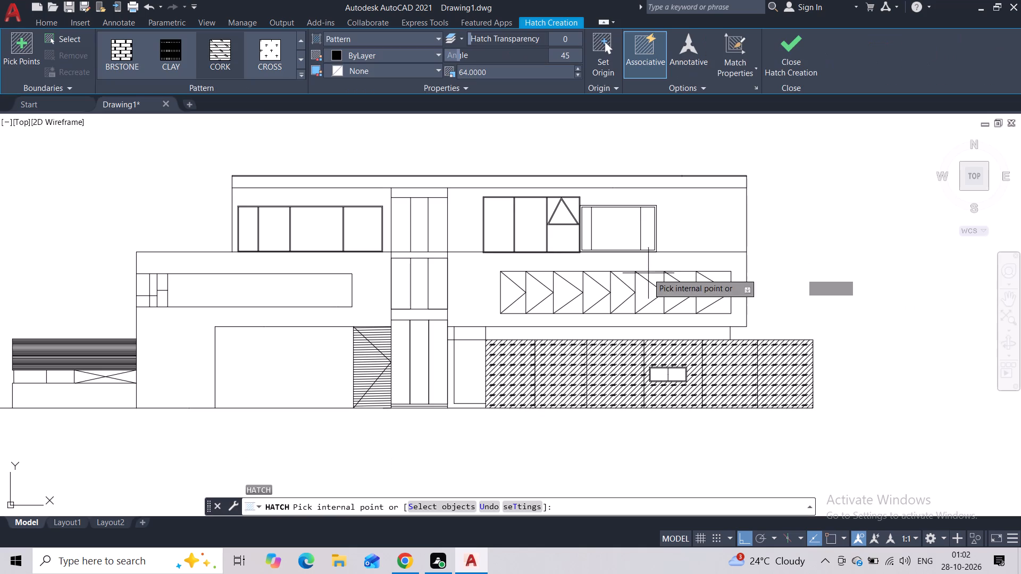
{"action": "left_click", "coordinate": [300, 76]}
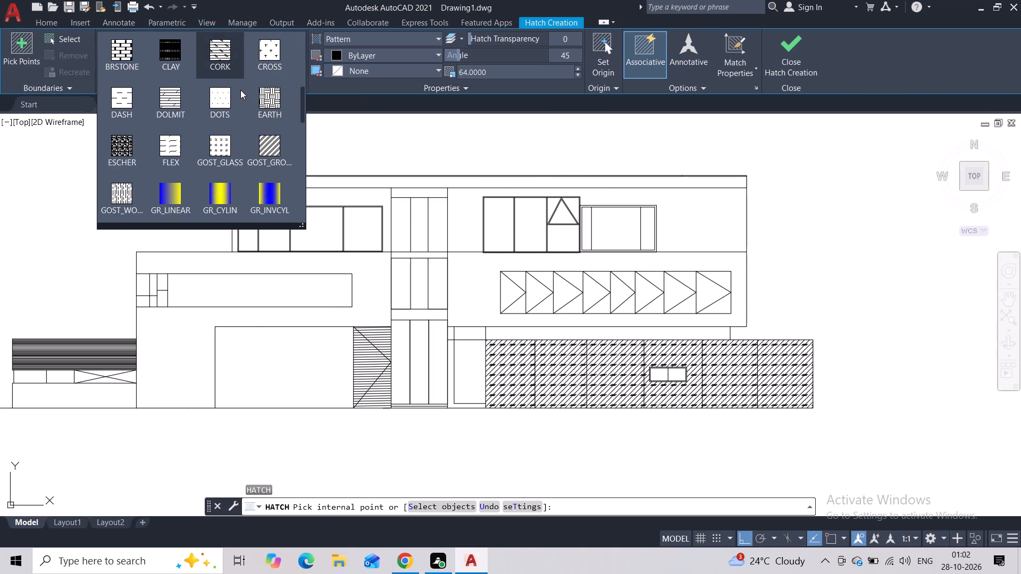
{"action": "scroll", "coordinate": [240, 90], "scroll_direction": "up", "scroll_amount": 12}
{"action": "left_click", "coordinate": [233, 67]}
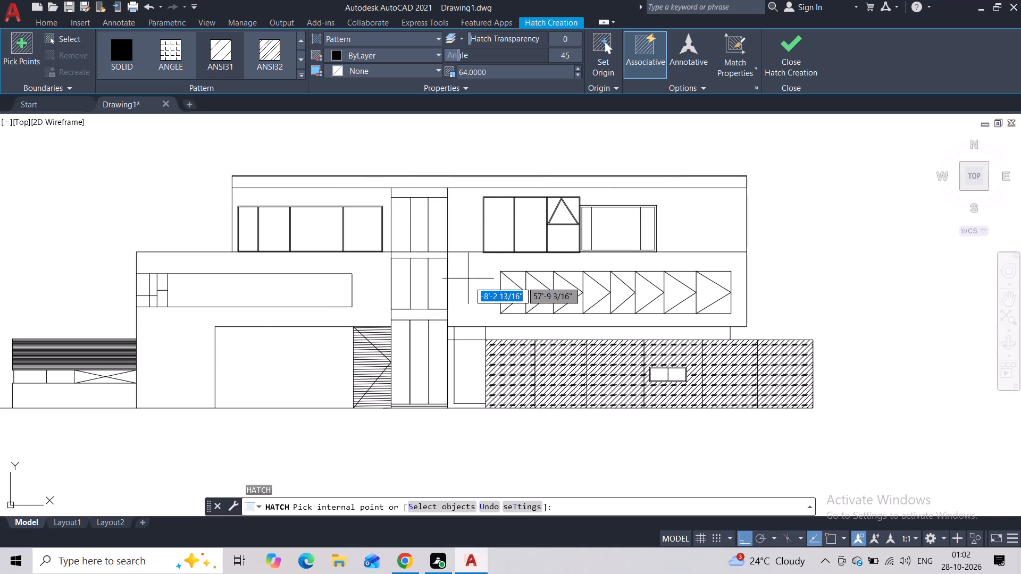
{"action": "left_click", "coordinate": [509, 287]}
{"action": "scroll", "coordinate": [512, 281], "scroll_direction": "up", "scroll_amount": 2}
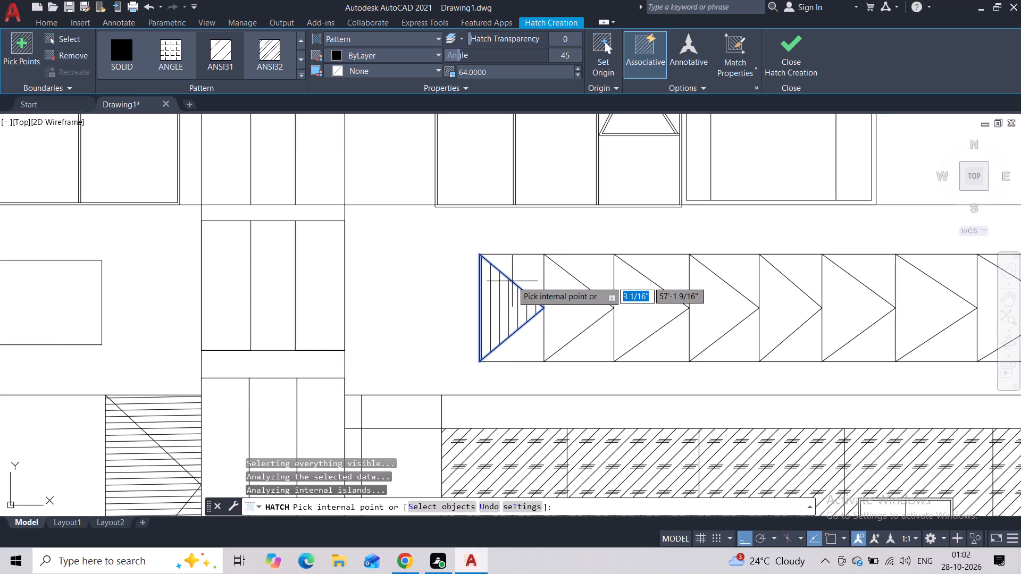
{"action": "left_click", "coordinate": [516, 269]}
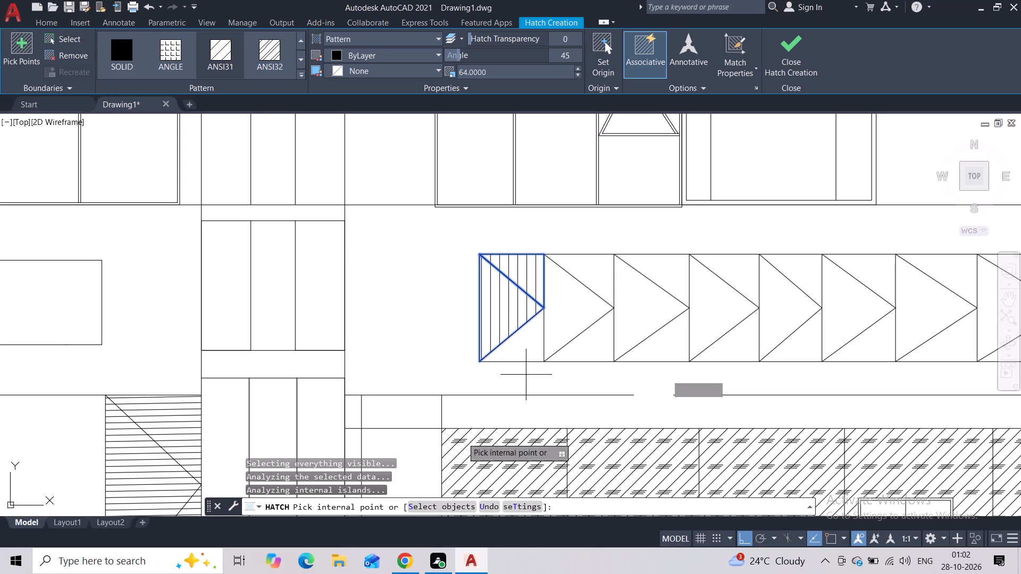
{"action": "left_click", "coordinate": [517, 349]}
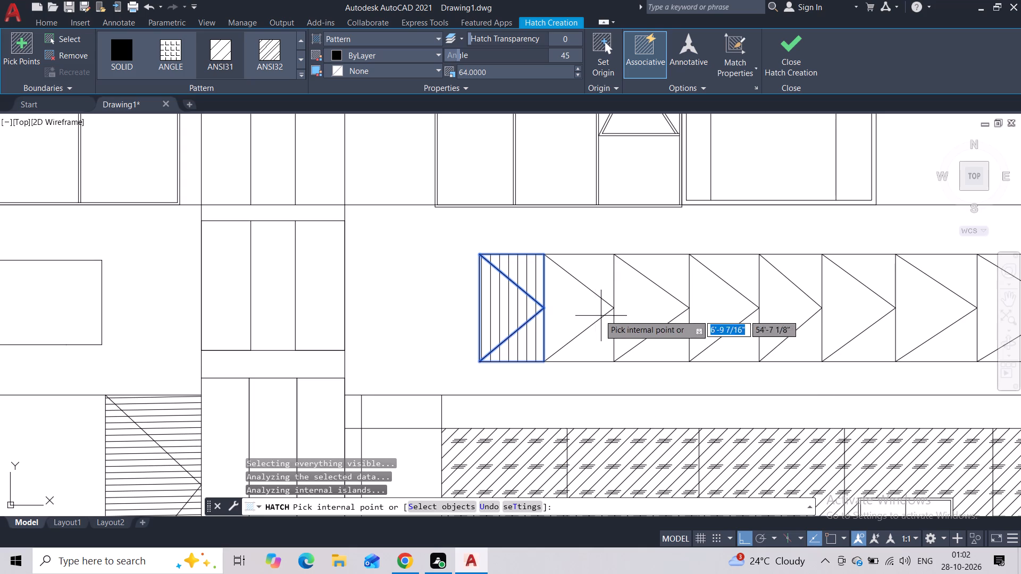
{"action": "left_click", "coordinate": [597, 272]}
{"action": "left_click", "coordinate": [580, 298]}
{"action": "left_click", "coordinate": [600, 341]}
{"action": "left_click", "coordinate": [628, 309]}
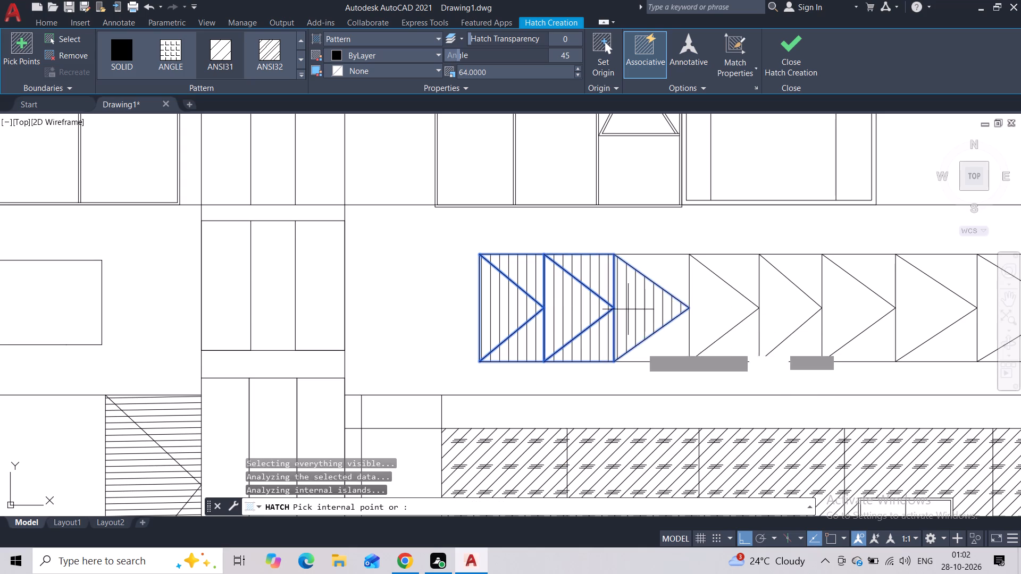
{"action": "left_click", "coordinate": [642, 349]}
{"action": "left_click", "coordinate": [662, 283]}
Extend the ANSI31 hatch over the triangular areas of the strip's fourth and fifth bays.
{"action": "left_click", "coordinate": [696, 300]}
{"action": "left_click", "coordinate": [708, 281]}
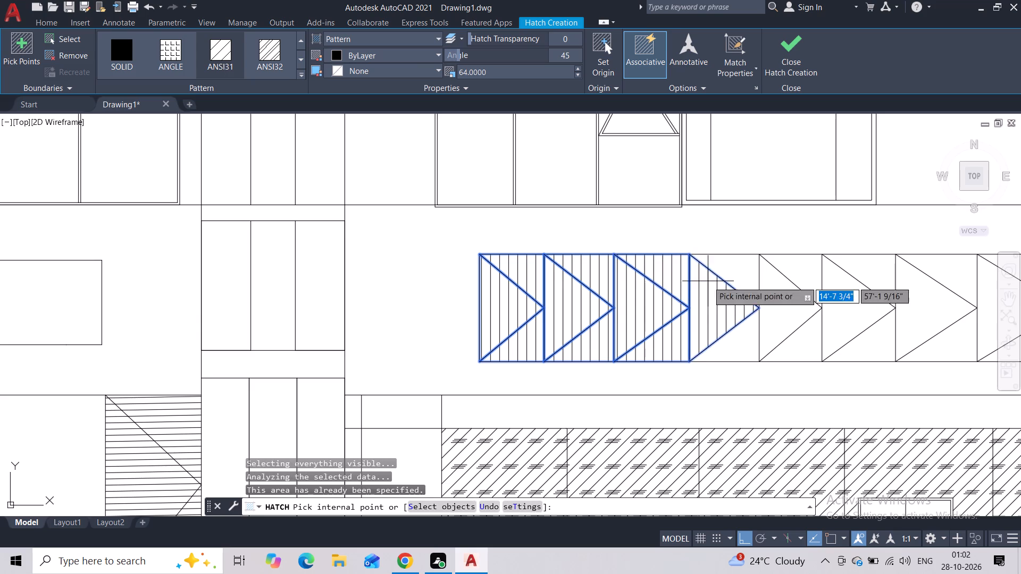
{"action": "middle_click_drag", "start_coordinate": [707, 289], "coordinate": [535, 285]}
{"action": "left_click", "coordinate": [567, 265]}
{"action": "left_click", "coordinate": [558, 327]}
{"action": "left_click", "coordinate": [593, 307]}
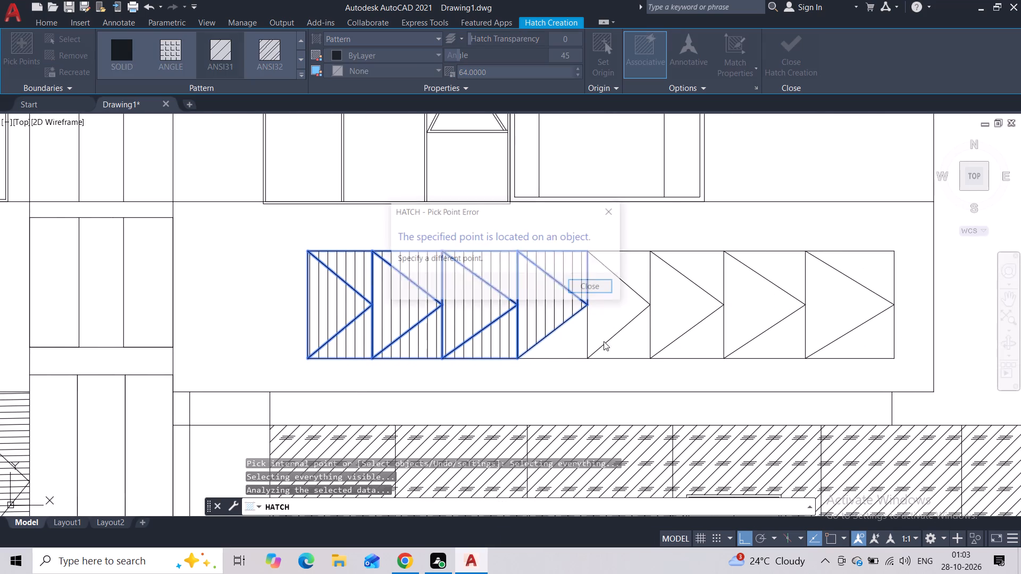
{"action": "left_click", "coordinate": [601, 212]}
{"action": "left_click", "coordinate": [572, 334]}
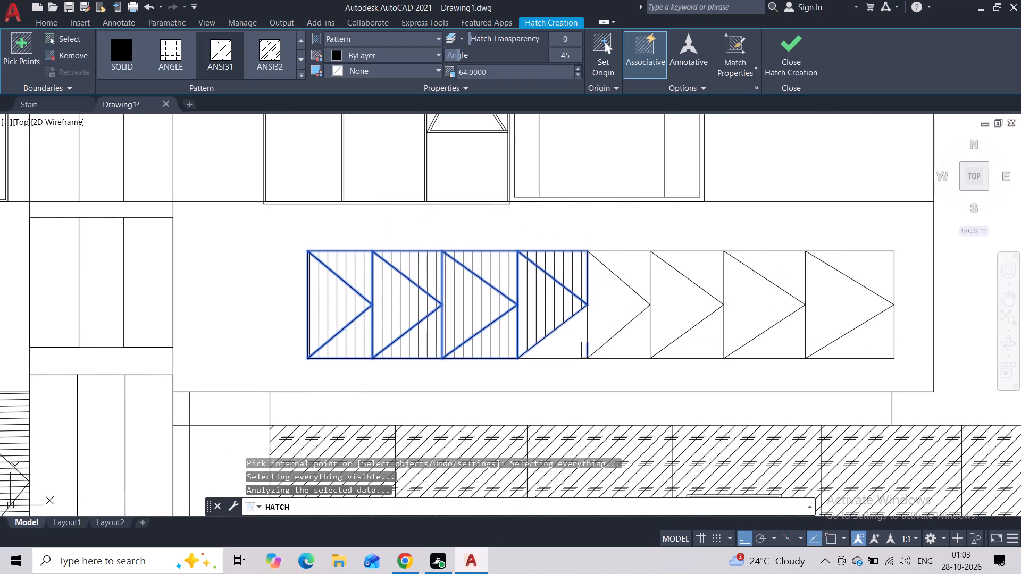
{"action": "left_click", "coordinate": [608, 323]}
{"action": "left_click", "coordinate": [618, 344]}
{"action": "left_click", "coordinate": [628, 278]}
Extend the ANSI31 hatch over the triangular areas of the strip's last three bays.
{"action": "left_click", "coordinate": [651, 309]}
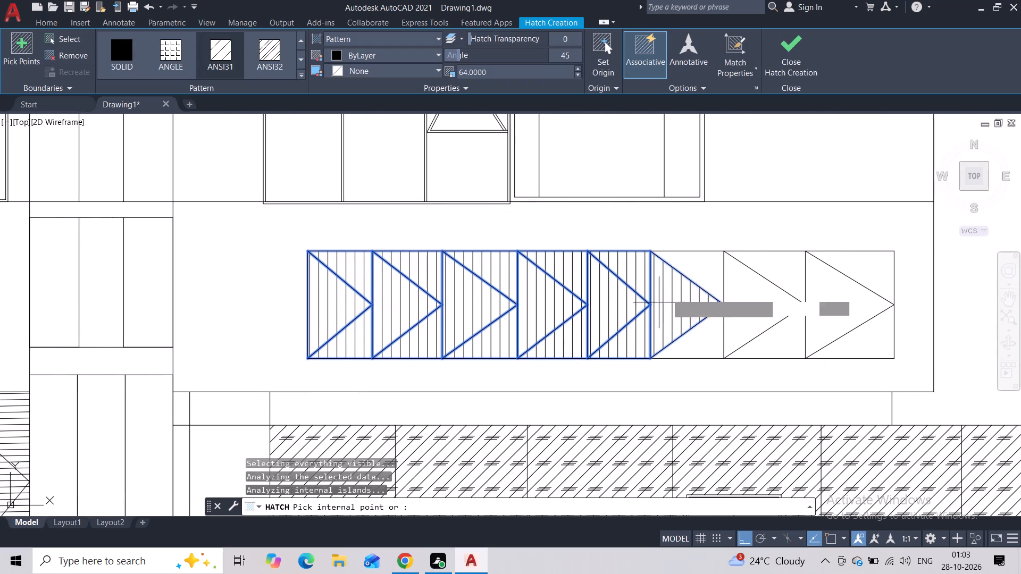
{"action": "left_click", "coordinate": [682, 267]}
{"action": "left_click", "coordinate": [681, 344]}
{"action": "left_click", "coordinate": [744, 314]}
{"action": "left_click", "coordinate": [759, 345]}
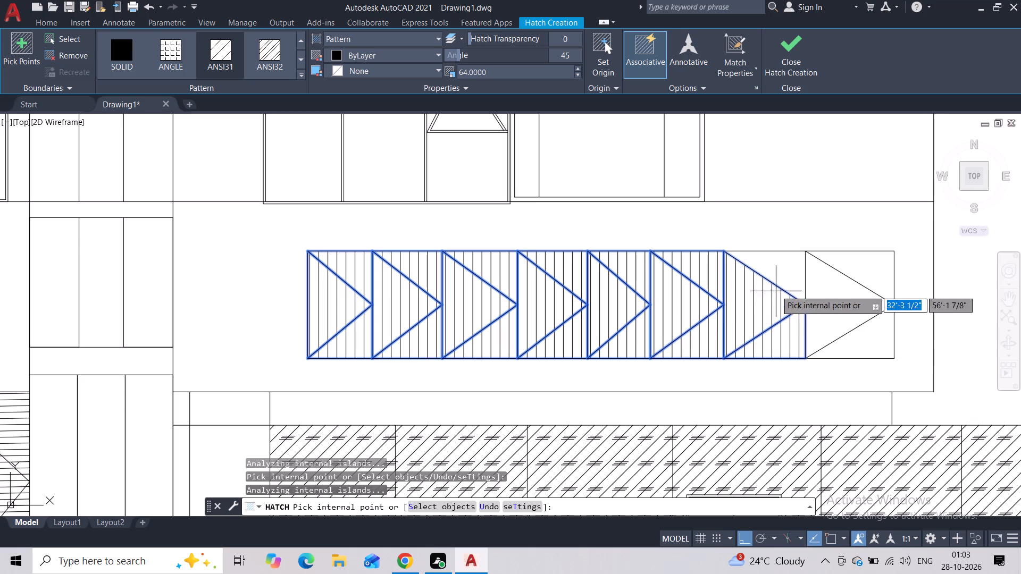
{"action": "left_click", "coordinate": [775, 285]}
{"action": "left_click", "coordinate": [809, 332]}
{"action": "left_click", "coordinate": [855, 353]}
{"action": "left_click", "coordinate": [877, 286]}
{"action": "left_click", "coordinate": [756, 260]}
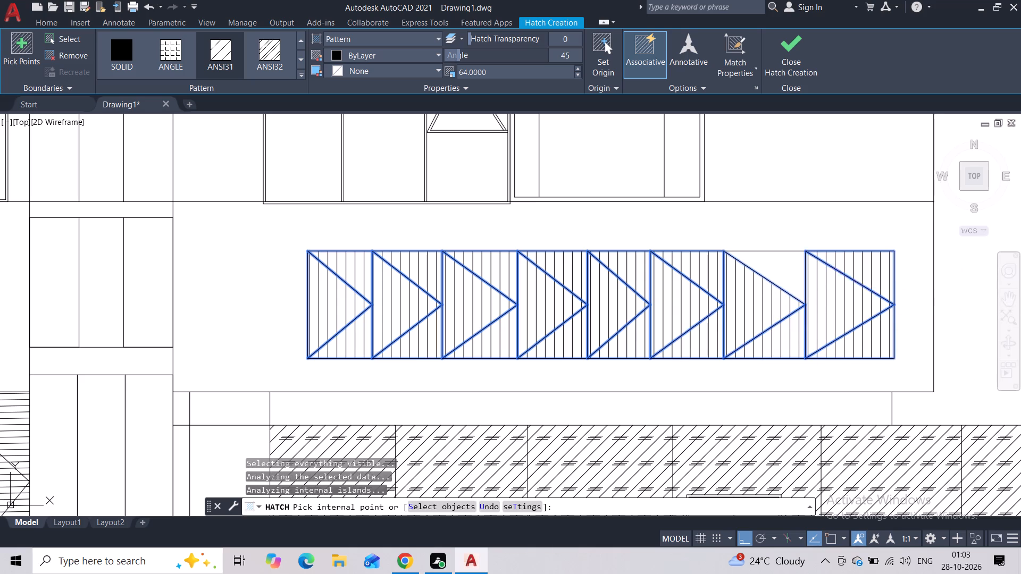
Set the strip hatch's scale to 46 and its angle to 136, and finish the hatch.
{"action": "left_click", "coordinate": [575, 75]}
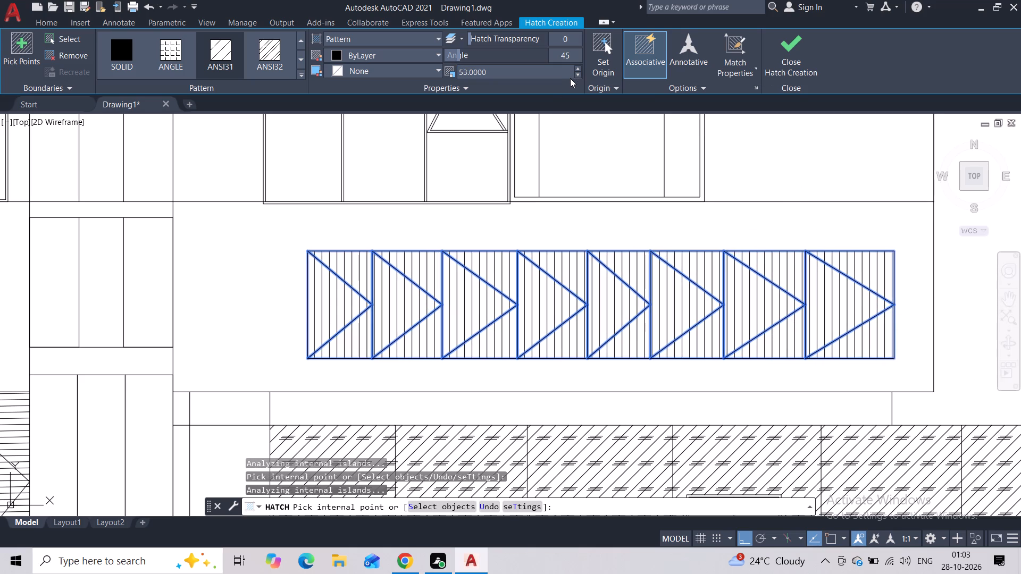
{"action": "left_click", "coordinate": [578, 74]}
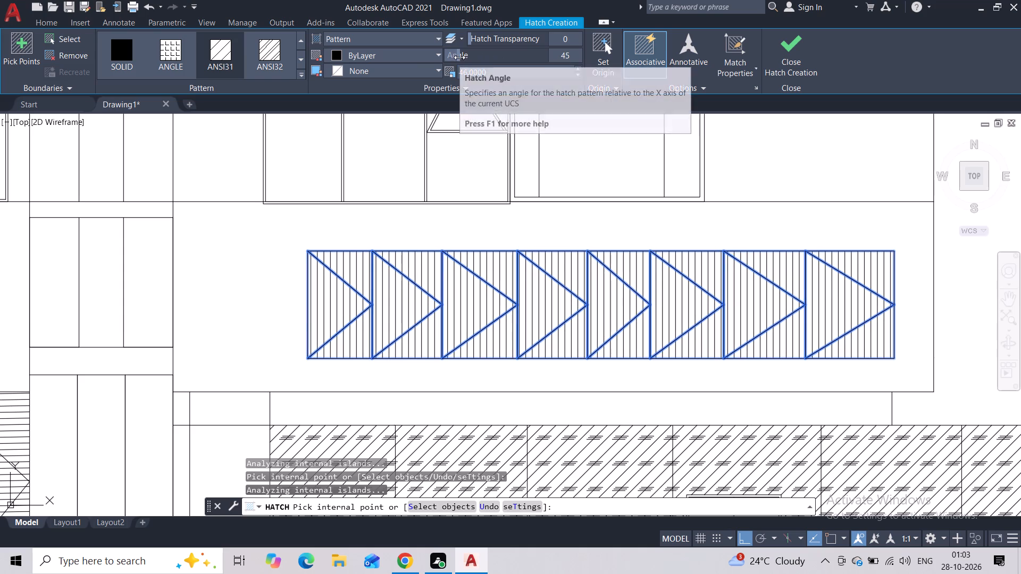
{"action": "left_click_drag", "start_coordinate": [459, 57], "coordinate": [487, 61]}
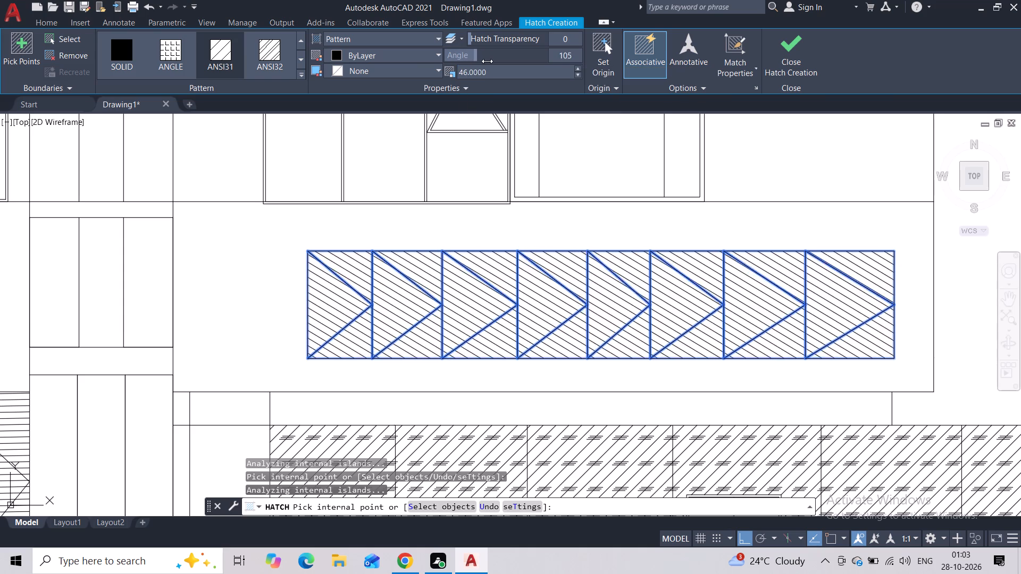
{"action": "left_click_drag", "start_coordinate": [487, 61], "coordinate": [504, 66]}
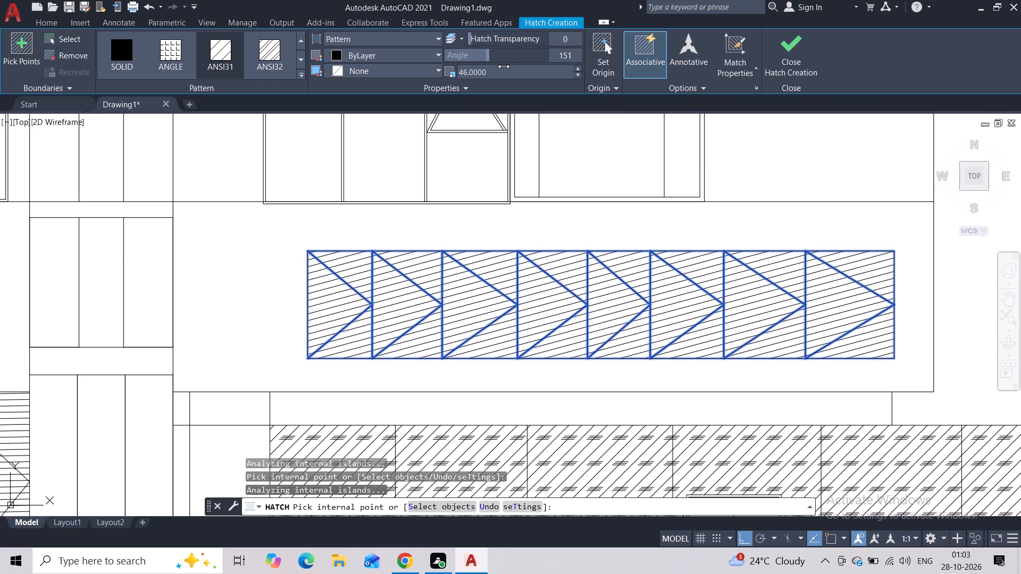
{"action": "left_click_drag", "start_coordinate": [504, 66], "coordinate": [499, 66]}
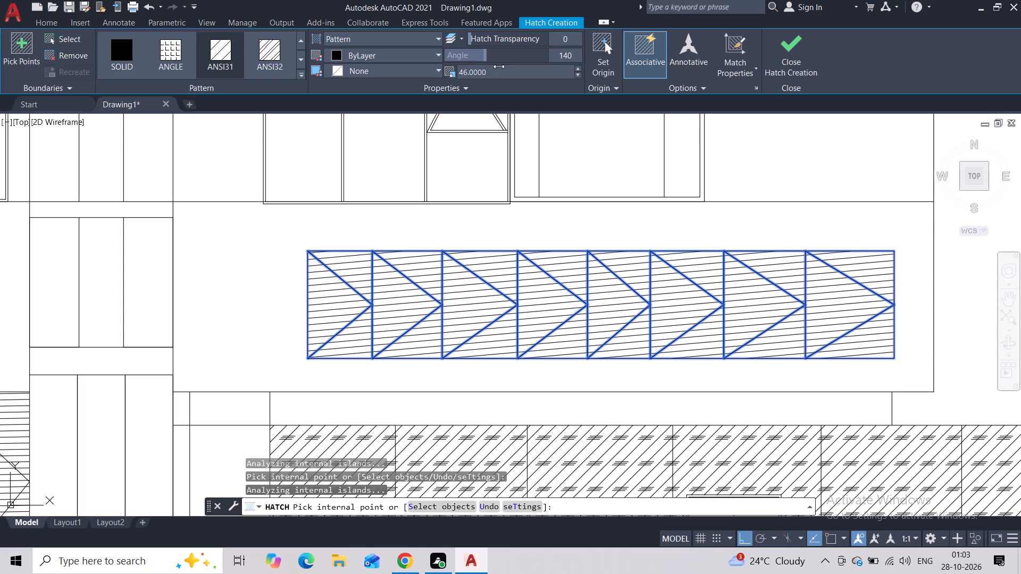
{"action": "left_click_drag", "start_coordinate": [499, 66], "coordinate": [497, 67]}
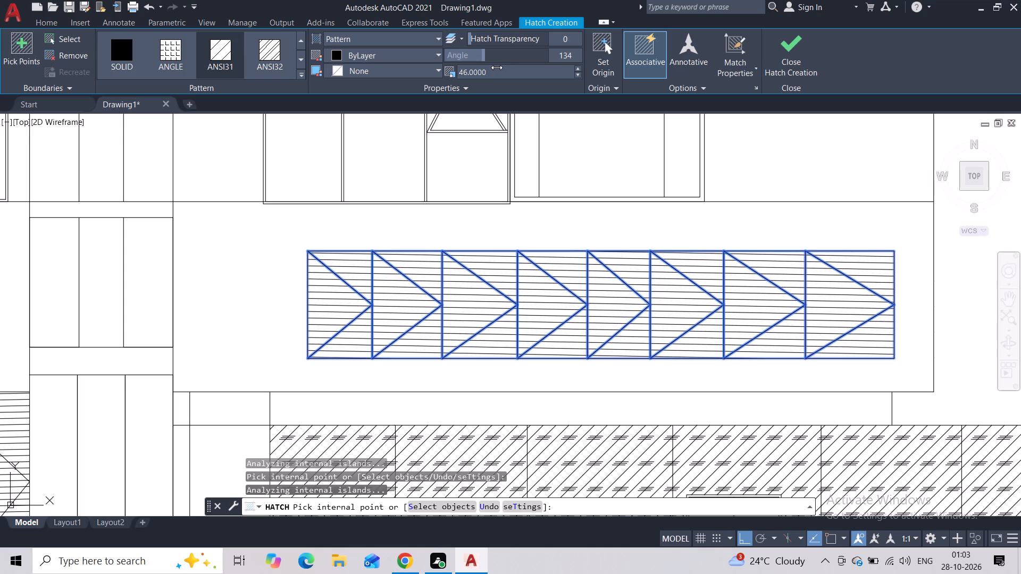
{"action": "left_click_drag", "start_coordinate": [497, 67], "coordinate": [498, 67]}
{"action": "left_click", "coordinate": [795, 64]}
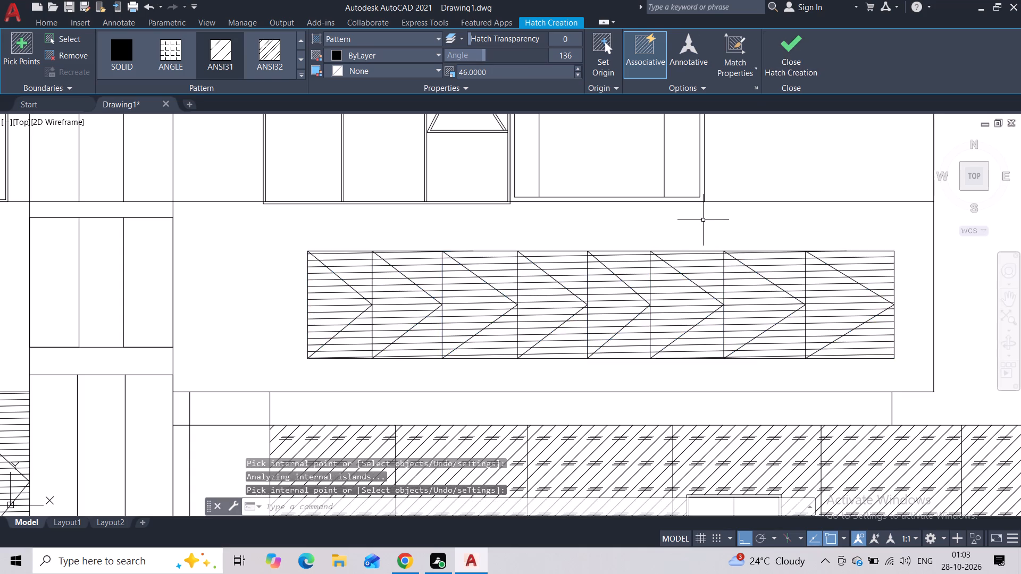
Hatch the wide middle pane of the rightmost top-storey window with the ANSI31 pattern.
{"action": "scroll", "coordinate": [679, 271], "scroll_direction": "down", "scroll_amount": 2}
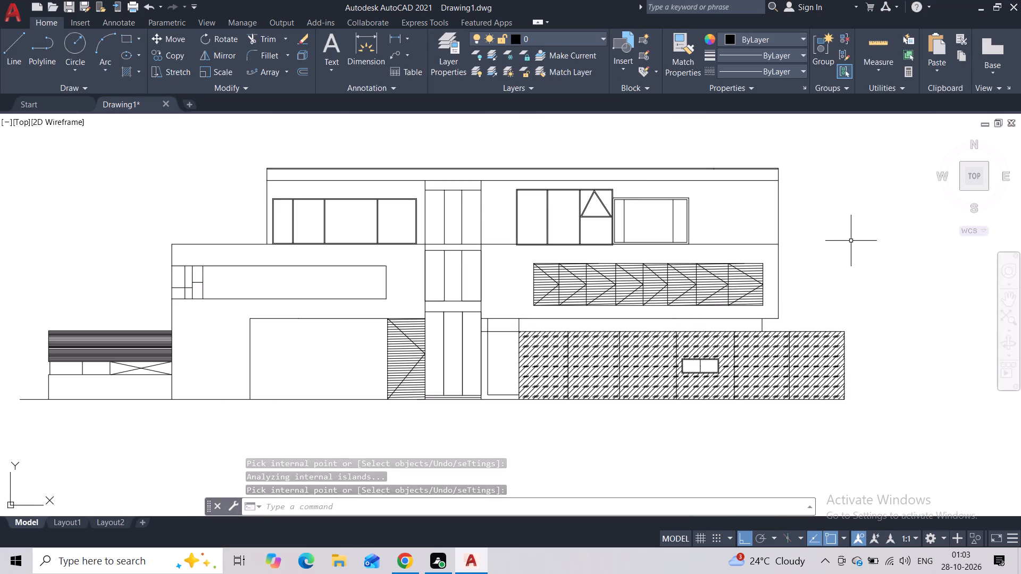
{"action": "scroll", "coordinate": [659, 217], "scroll_direction": "up", "scroll_amount": 2}
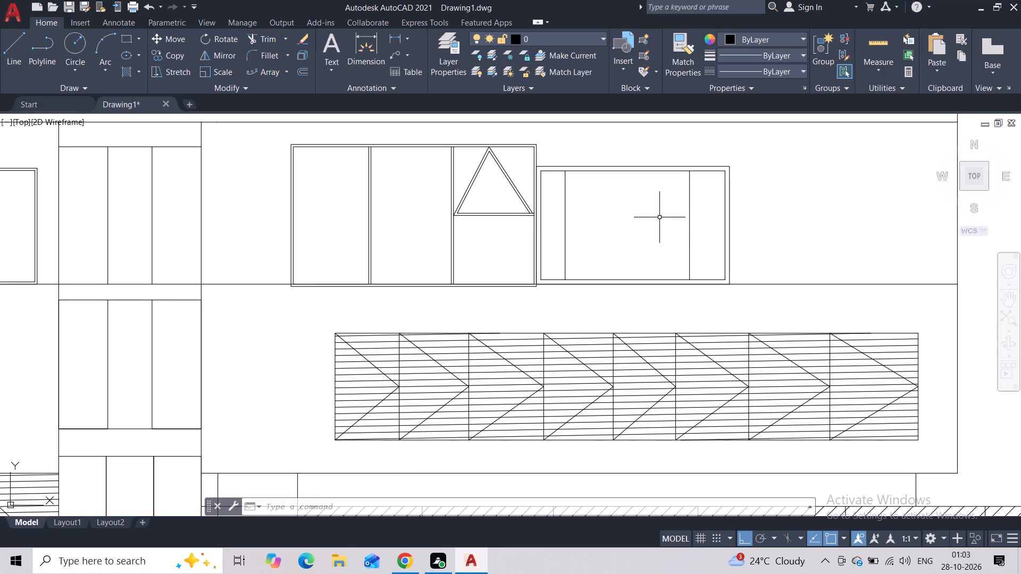
{"action": "key", "text": "h"}
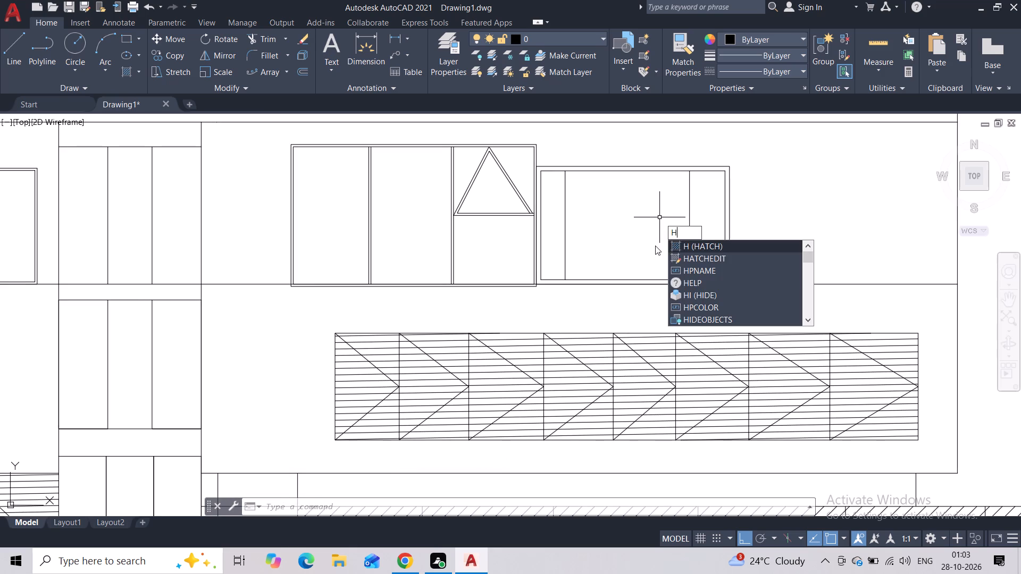
{"action": "left_click", "coordinate": [693, 248]}
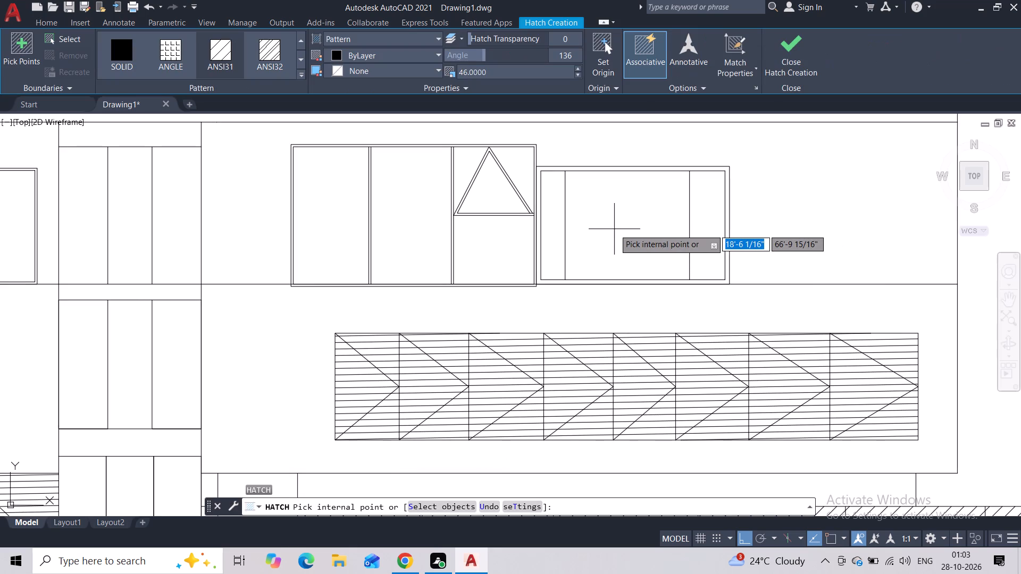
{"action": "left_click", "coordinate": [614, 229]}
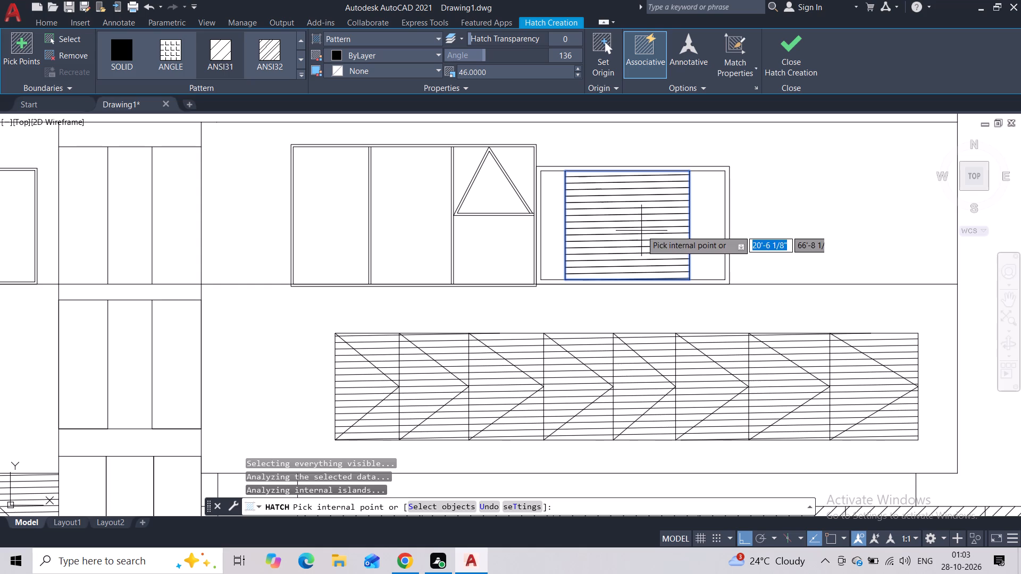
Set the window pane hatch's angle to 45 and its scale to 13, and finish the hatch.
{"action": "left_click_drag", "start_coordinate": [482, 56], "coordinate": [467, 60]}
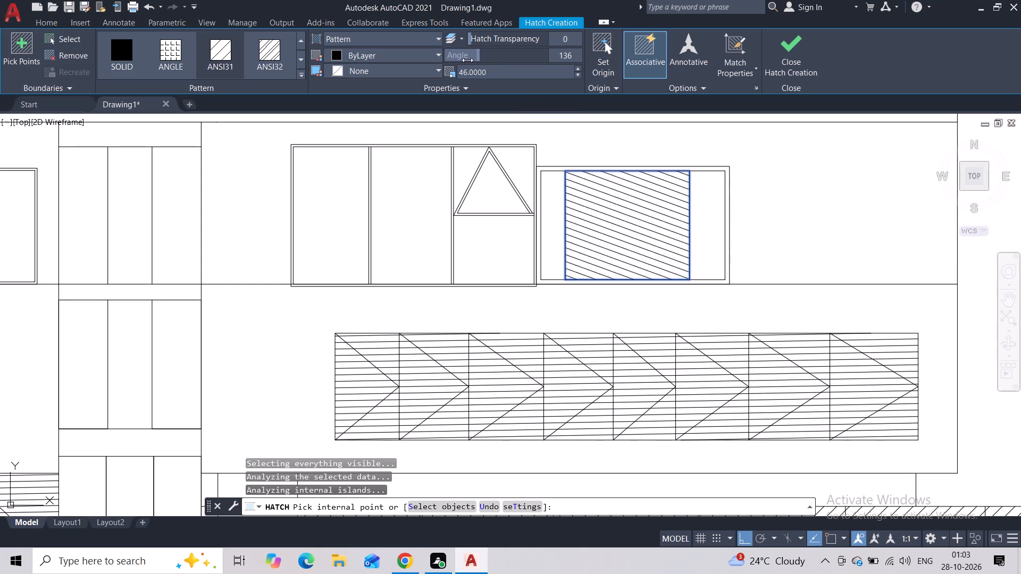
{"action": "left_click_drag", "start_coordinate": [467, 60], "coordinate": [447, 66]}
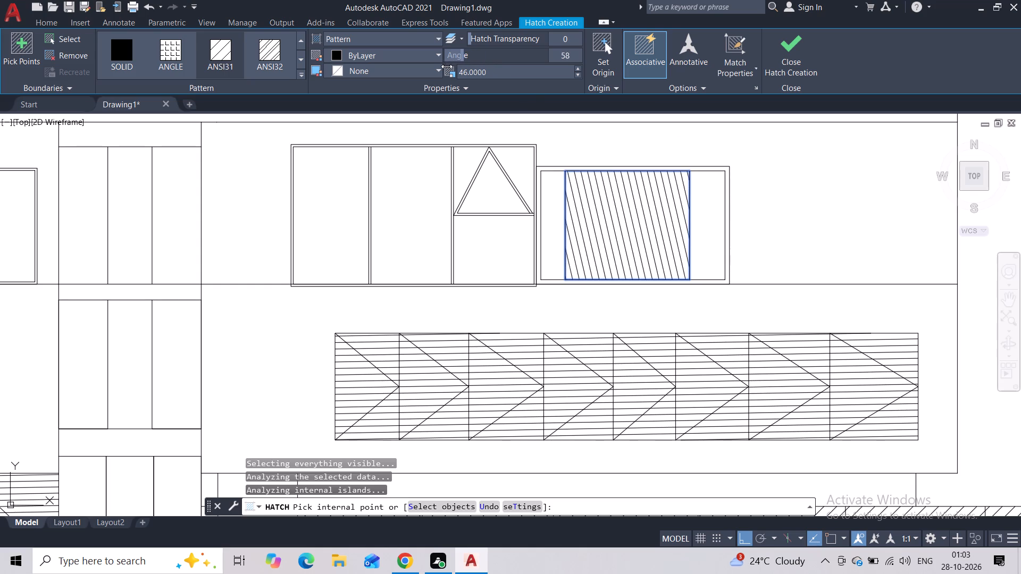
{"action": "left_click_drag", "start_coordinate": [447, 66], "coordinate": [441, 69]}
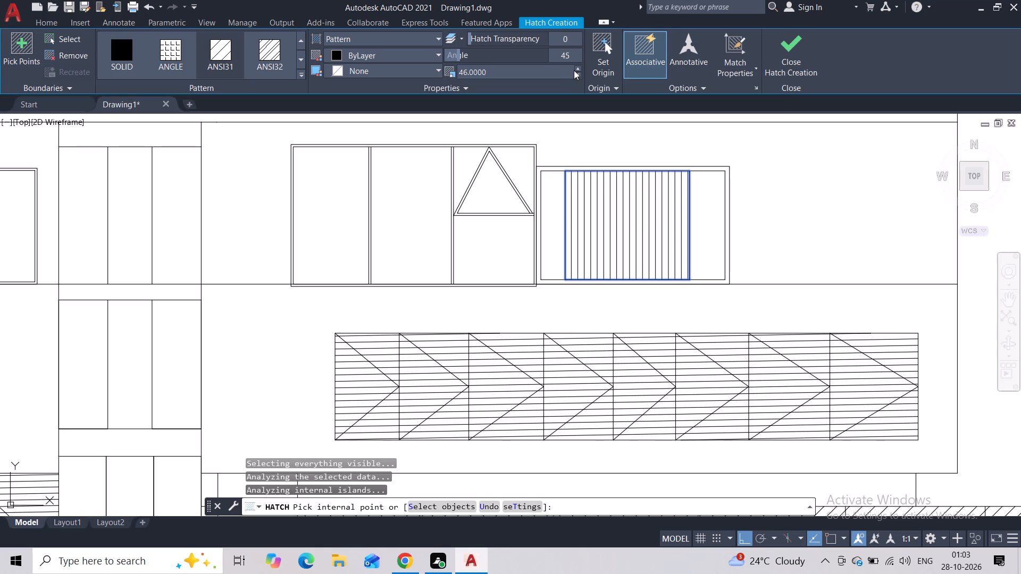
{"action": "left_click", "coordinate": [576, 71]}
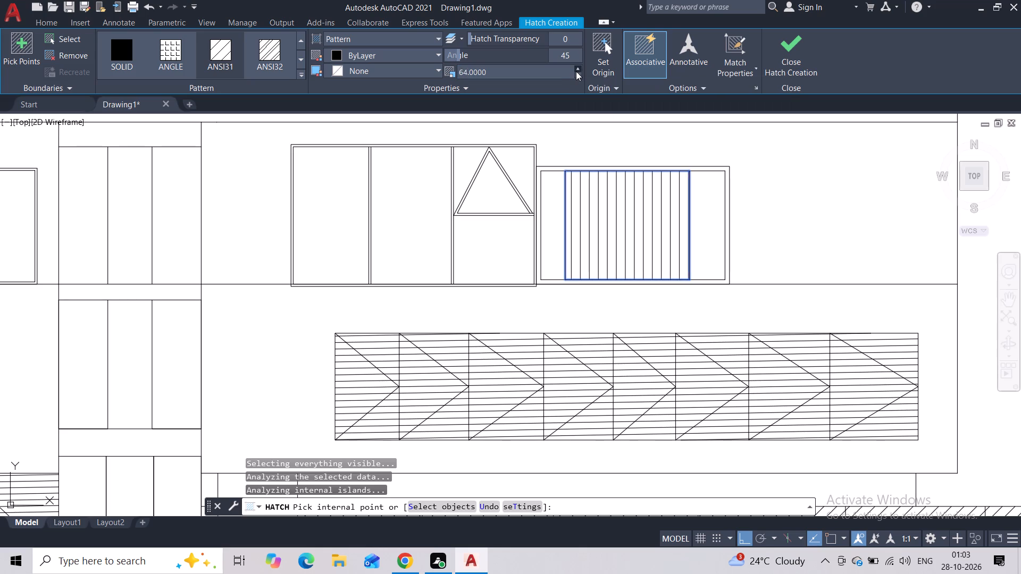
{"action": "left_click", "coordinate": [578, 68]}
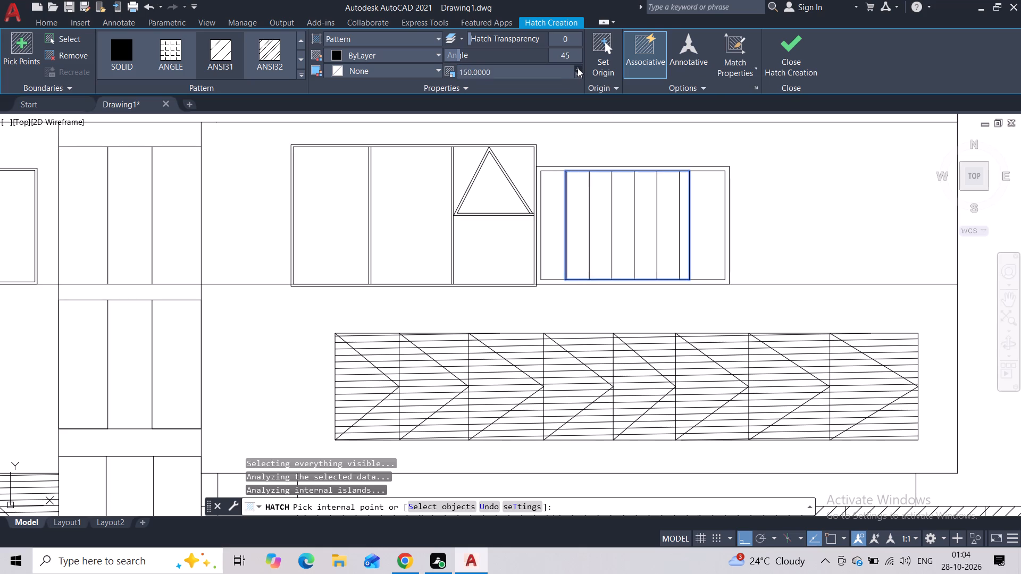
{"action": "left_click", "coordinate": [577, 75]}
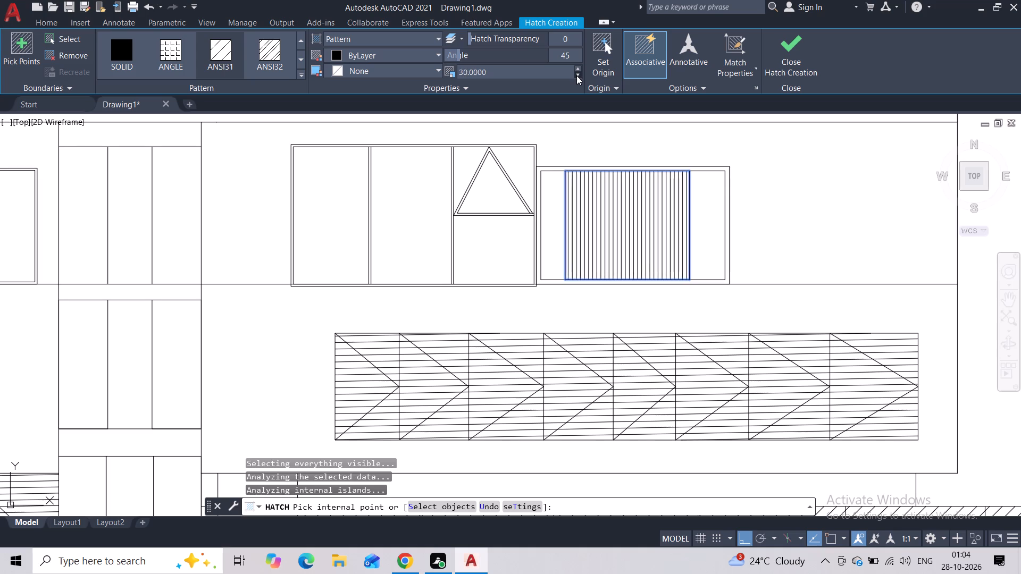
{"action": "left_click", "coordinate": [777, 43]}
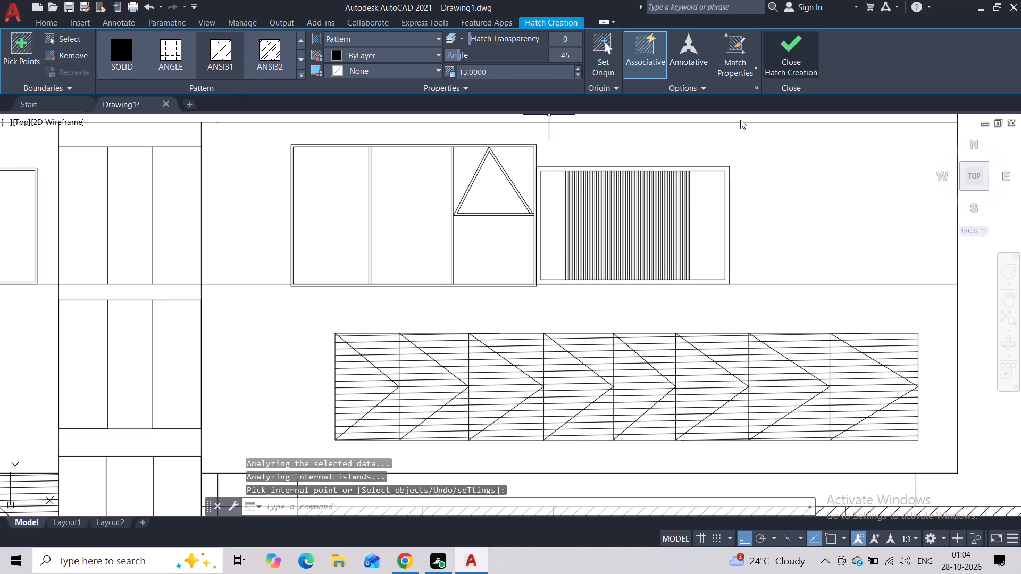
{"action": "scroll", "coordinate": [697, 206], "scroll_direction": "down", "scroll_amount": 2}
{"action": "middle_click_drag", "start_coordinate": [663, 156], "coordinate": [664, 146]}
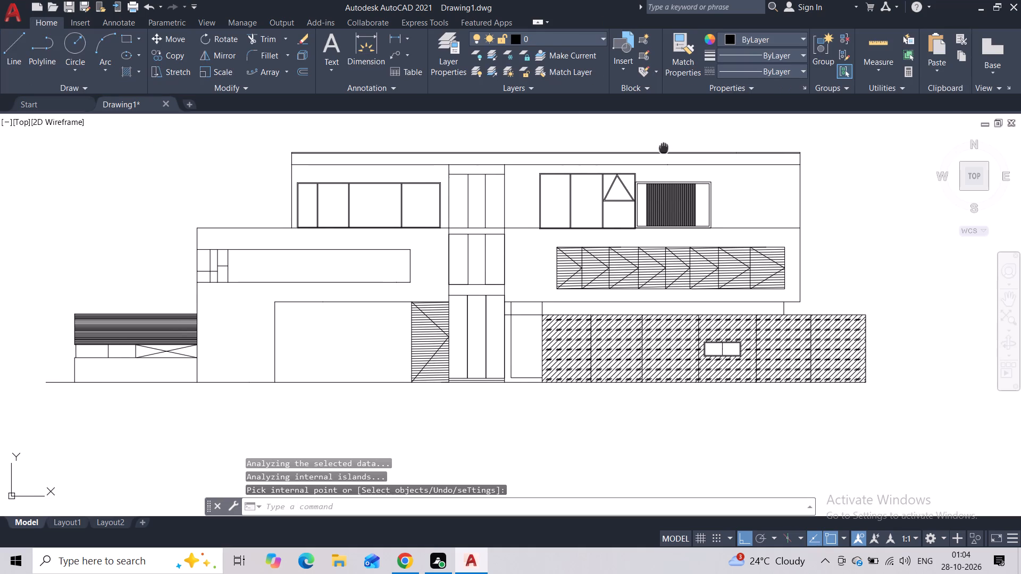
Hatch the four panes of the top-storey window on the tower's left side with the GOST_GLASS pattern.
{"action": "middle_click_drag", "start_coordinate": [664, 146], "coordinate": [684, 145]}
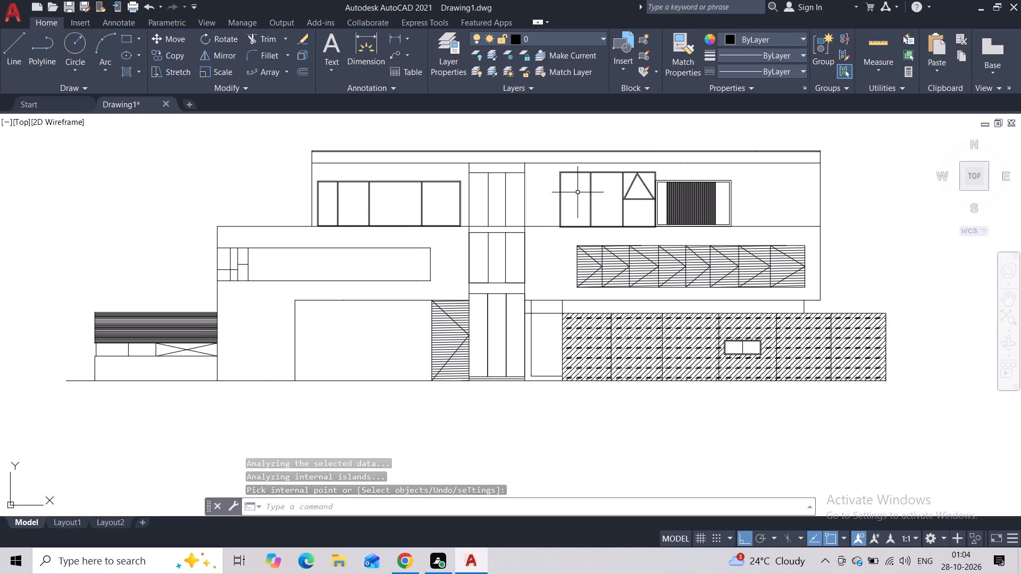
{"action": "key", "text": "h"}
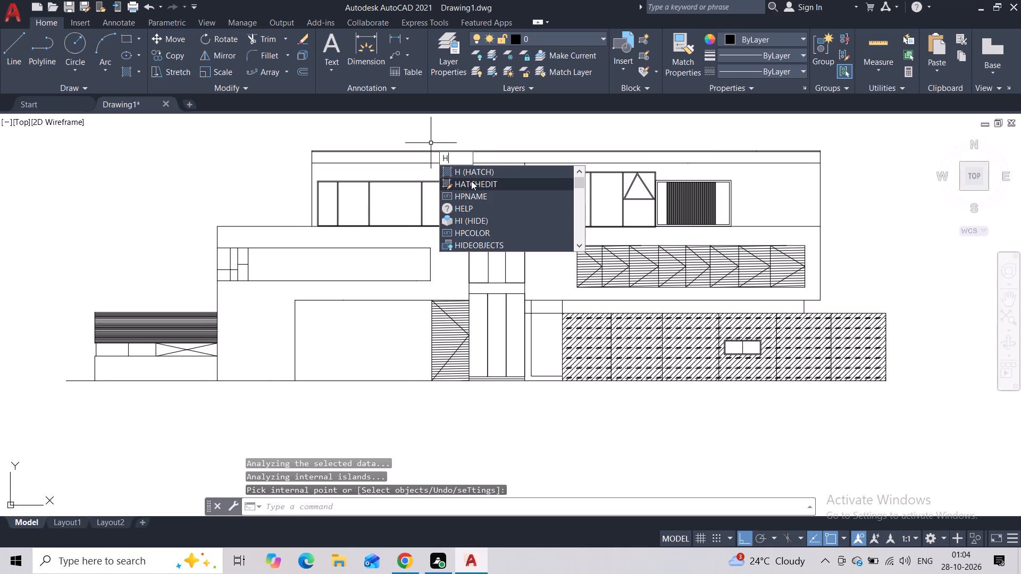
{"action": "left_click", "coordinate": [471, 171]}
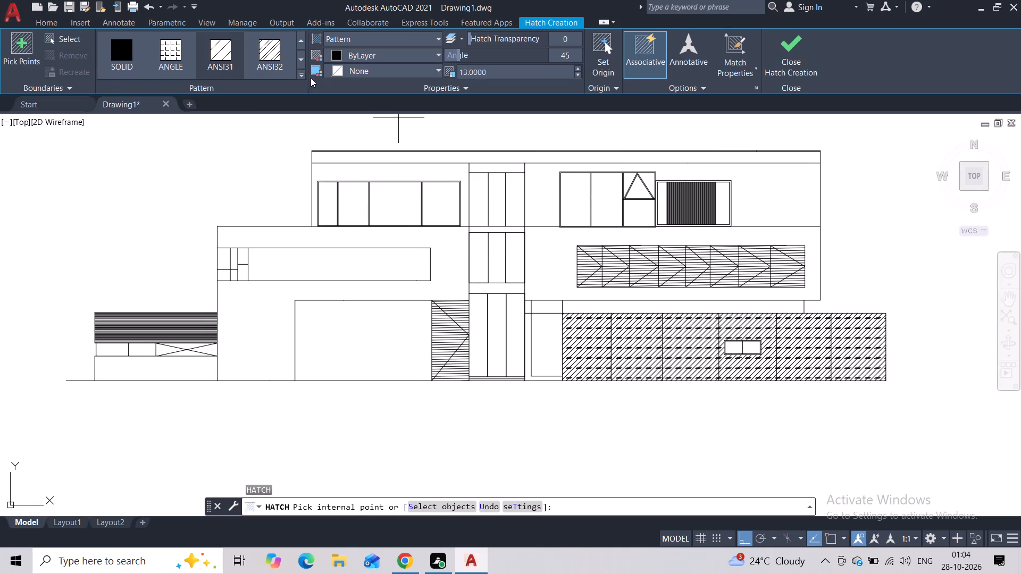
{"action": "left_click", "coordinate": [301, 76]}
{"action": "scroll", "coordinate": [271, 144], "scroll_direction": "down", "scroll_amount": 3}
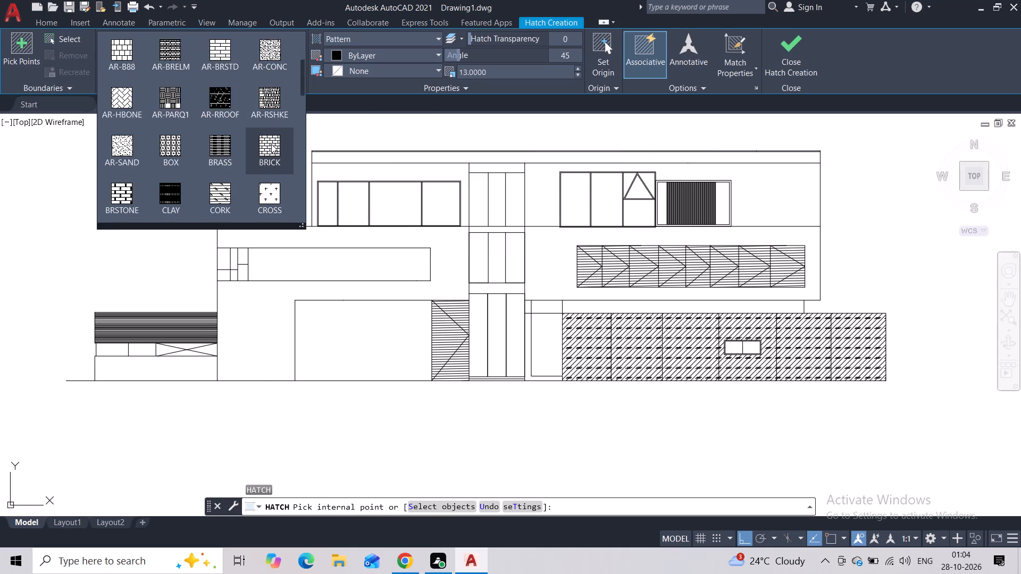
{"action": "scroll", "coordinate": [271, 144], "scroll_direction": "down", "scroll_amount": 2}
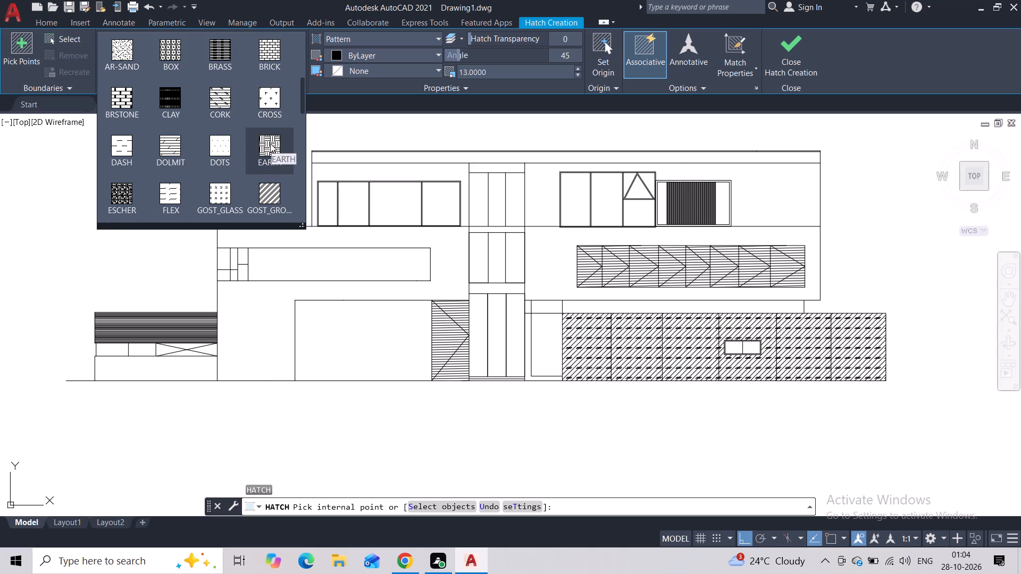
{"action": "scroll", "coordinate": [270, 143], "scroll_direction": "down", "scroll_amount": 1}
{"action": "left_click", "coordinate": [230, 146]}
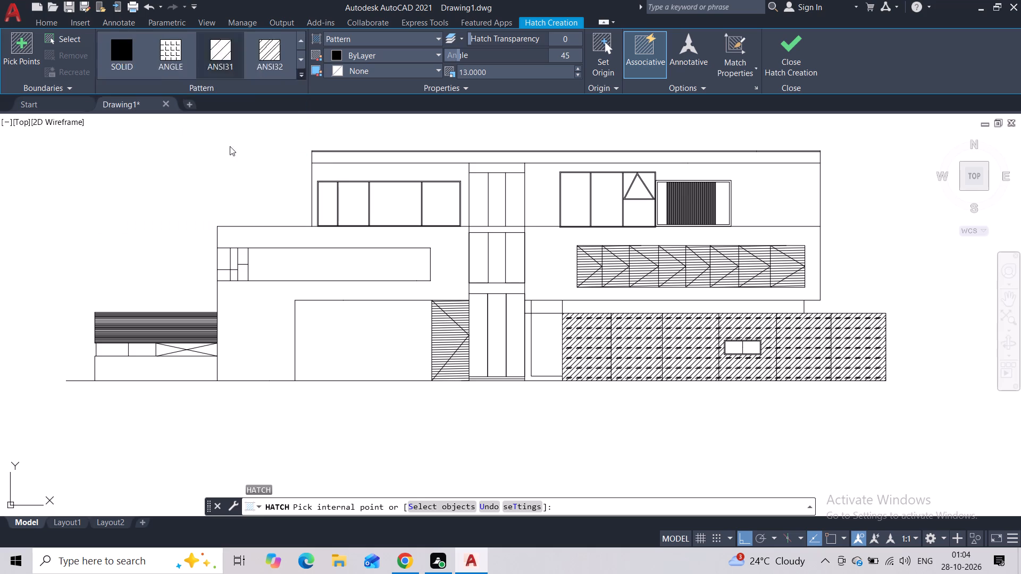
{"action": "scroll", "coordinate": [277, 192], "scroll_direction": "up", "scroll_amount": 2}
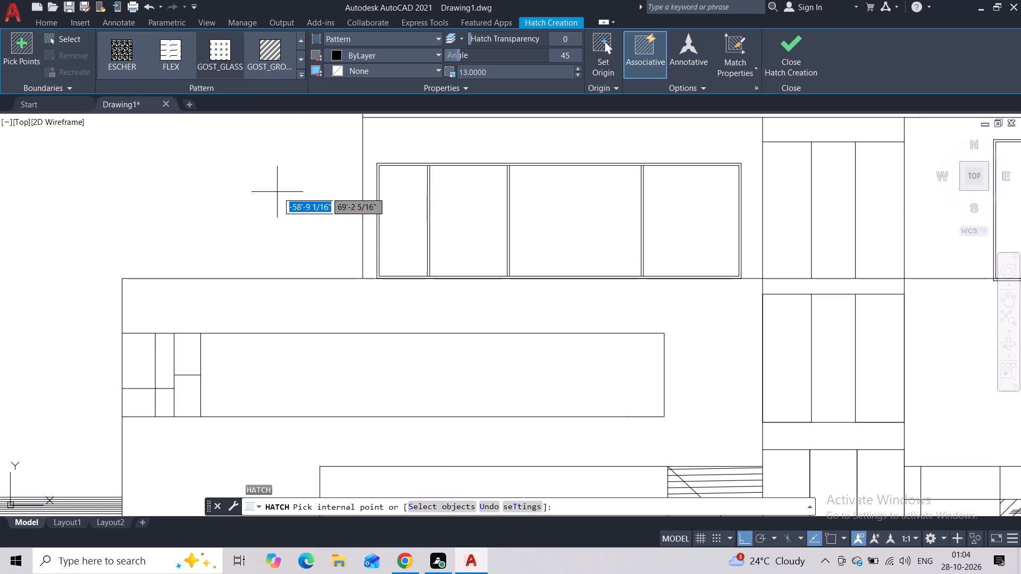
{"action": "left_click", "coordinate": [401, 195]}
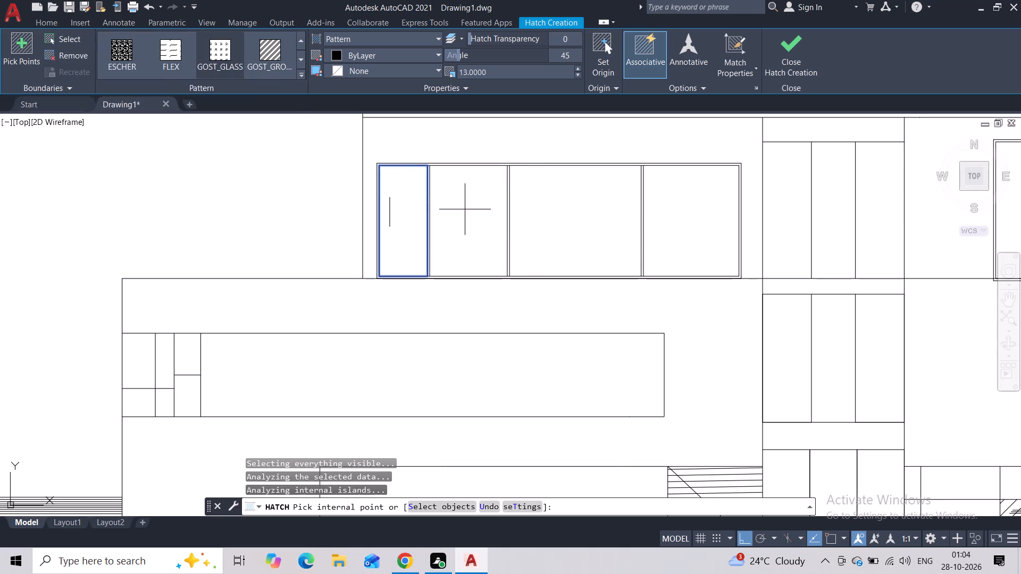
{"action": "left_click", "coordinate": [465, 209]}
{"action": "left_click", "coordinate": [555, 223]}
{"action": "left_click", "coordinate": [677, 217]}
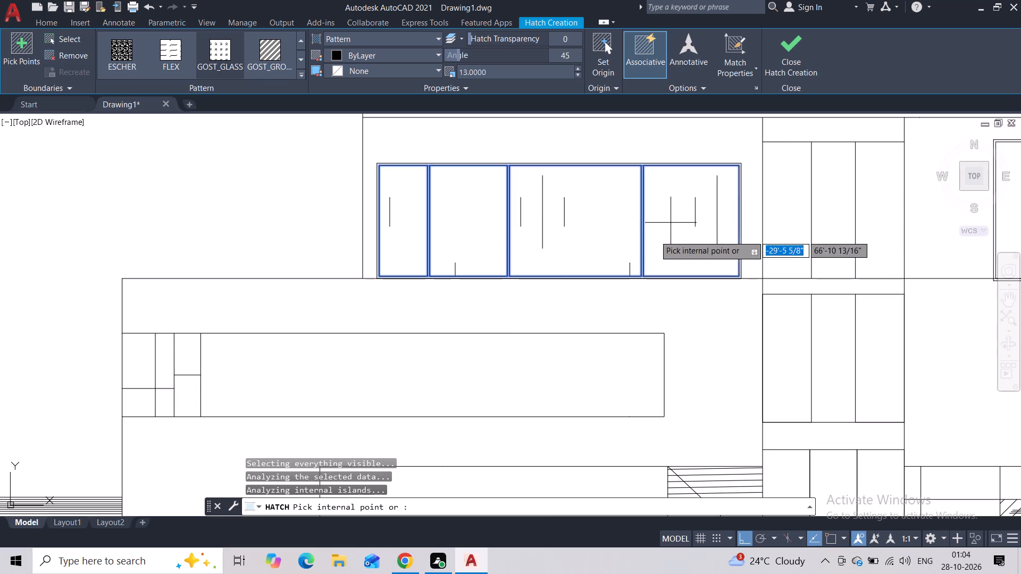
Extend the GOST_GLASS hatch over the tall panes, lower pane and corners beside the triangle of the window right of the tower.
{"action": "middle_click_drag", "start_coordinate": [652, 237], "coordinate": [566, 176]}
{"action": "middle_click_drag", "start_coordinate": [605, 173], "coordinate": [585, 182]}
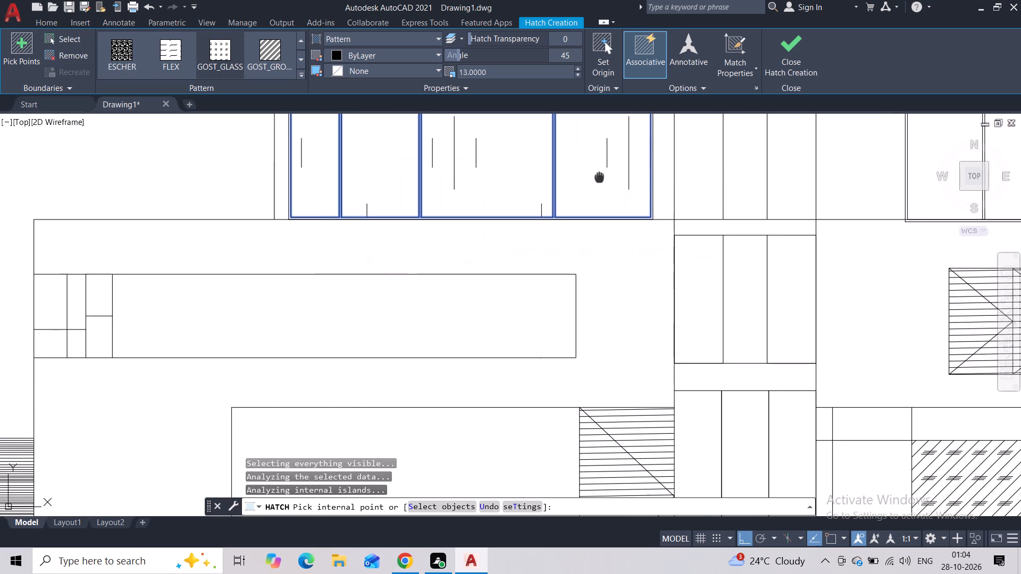
{"action": "middle_click_drag", "start_coordinate": [585, 182], "coordinate": [307, 242]}
{"action": "left_click", "coordinate": [640, 204]}
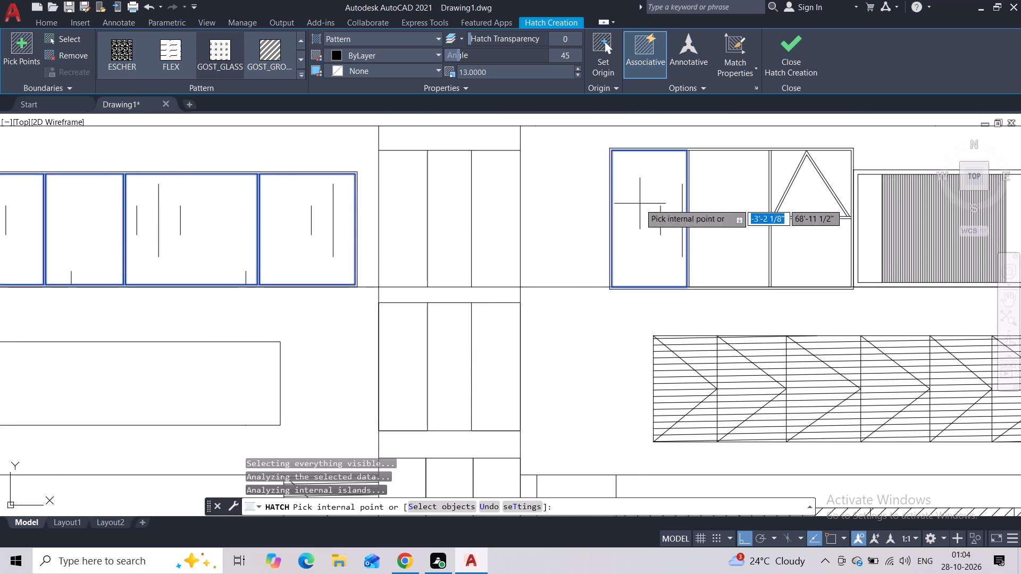
{"action": "left_click", "coordinate": [720, 233]}
{"action": "left_click", "coordinate": [798, 255]}
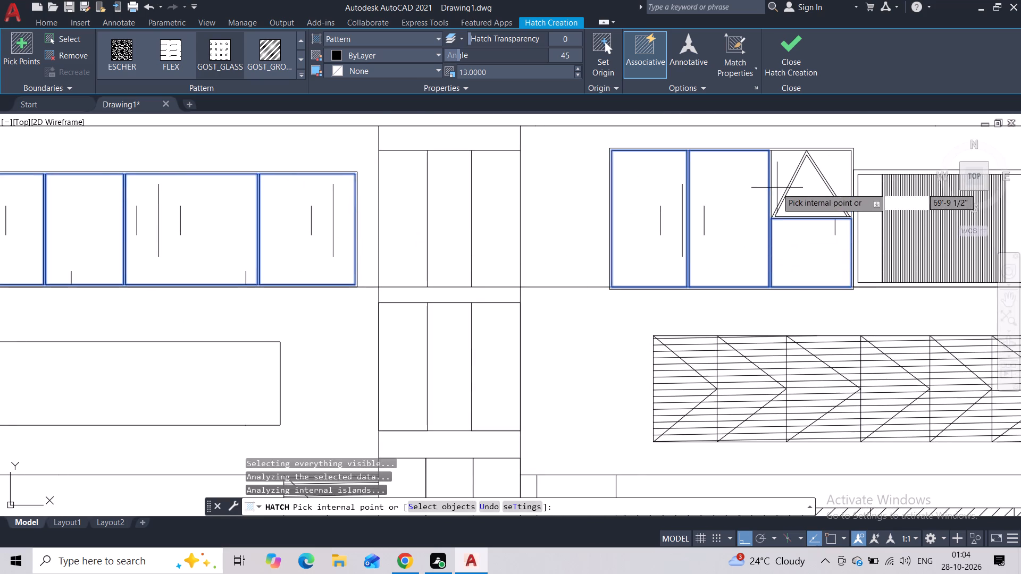
{"action": "left_click", "coordinate": [779, 178]}
{"action": "left_click", "coordinate": [826, 168]}
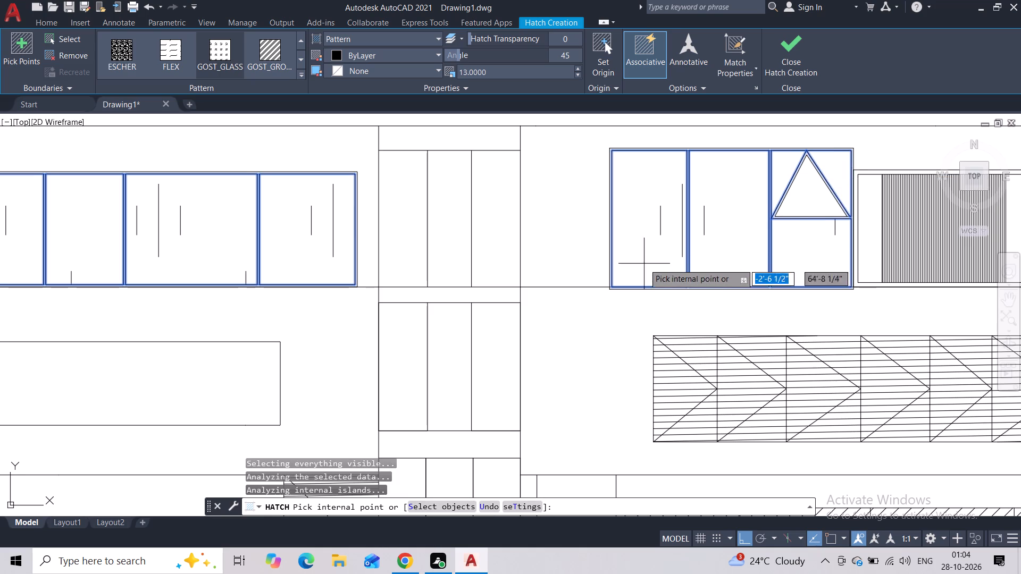
Extend the GOST_GLASS hatch over the tower's three top, three middle and three ground-floor glazing panels.
{"action": "middle_click_drag", "start_coordinate": [642, 266], "coordinate": [635, 270]}
{"action": "scroll", "coordinate": [640, 263], "scroll_direction": "down", "scroll_amount": 2}
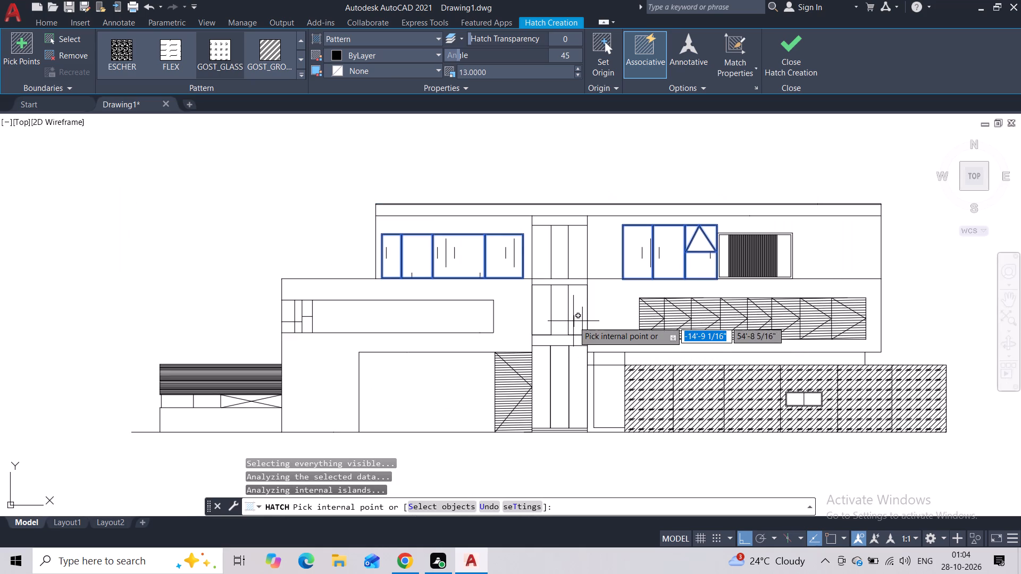
{"action": "scroll", "coordinate": [553, 263], "scroll_direction": "up", "scroll_amount": 2}
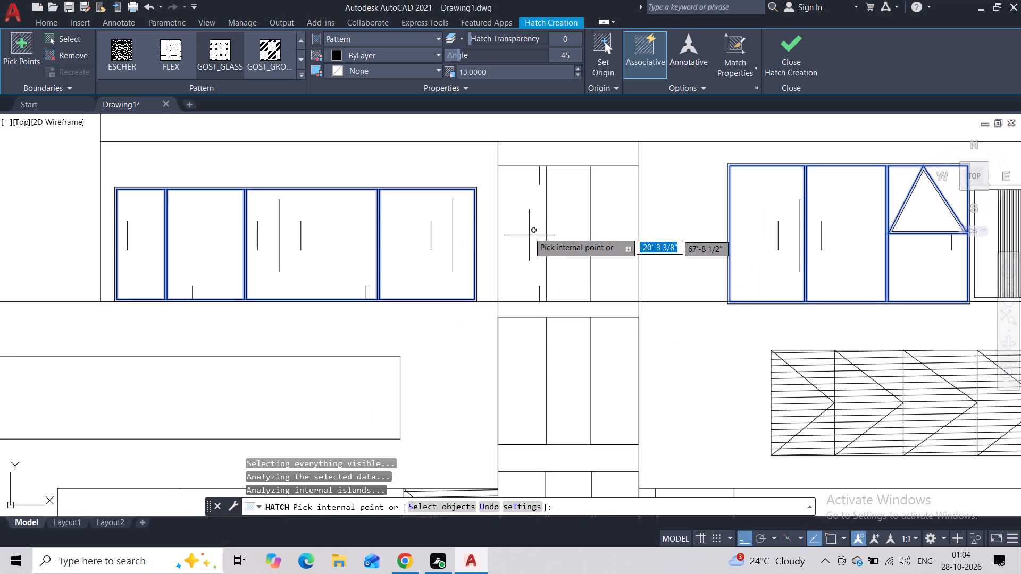
{"action": "left_click", "coordinate": [528, 232]}
{"action": "left_click", "coordinate": [566, 226]}
{"action": "left_click", "coordinate": [601, 214]}
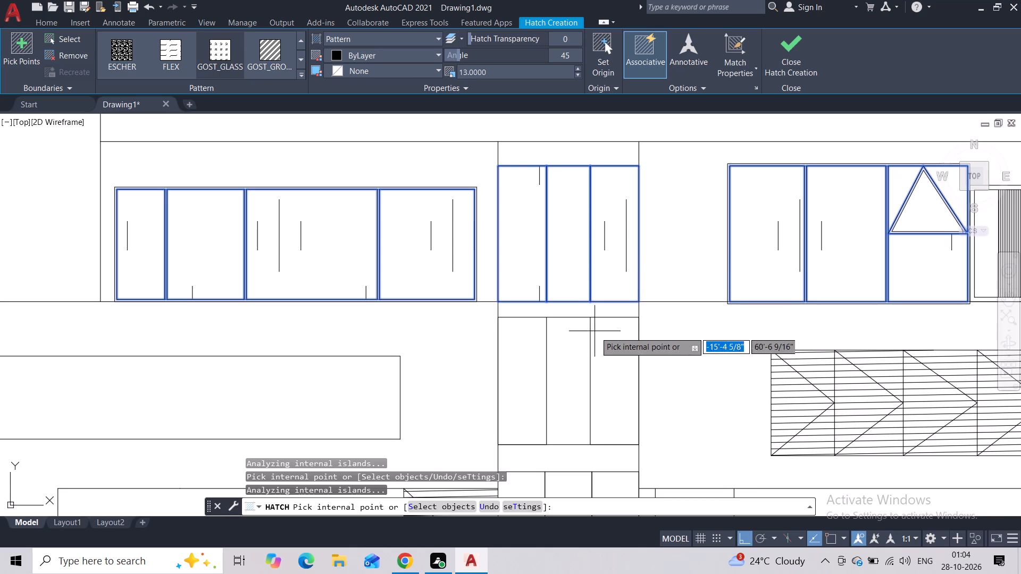
{"action": "left_click", "coordinate": [604, 355]}
{"action": "left_click", "coordinate": [567, 360]}
{"action": "left_click", "coordinate": [534, 363]}
{"action": "middle_click_drag", "start_coordinate": [568, 383], "coordinate": [539, 206]}
{"action": "scroll", "coordinate": [538, 216], "scroll_direction": "down", "scroll_amount": 1}
{"action": "left_click", "coordinate": [512, 297]}
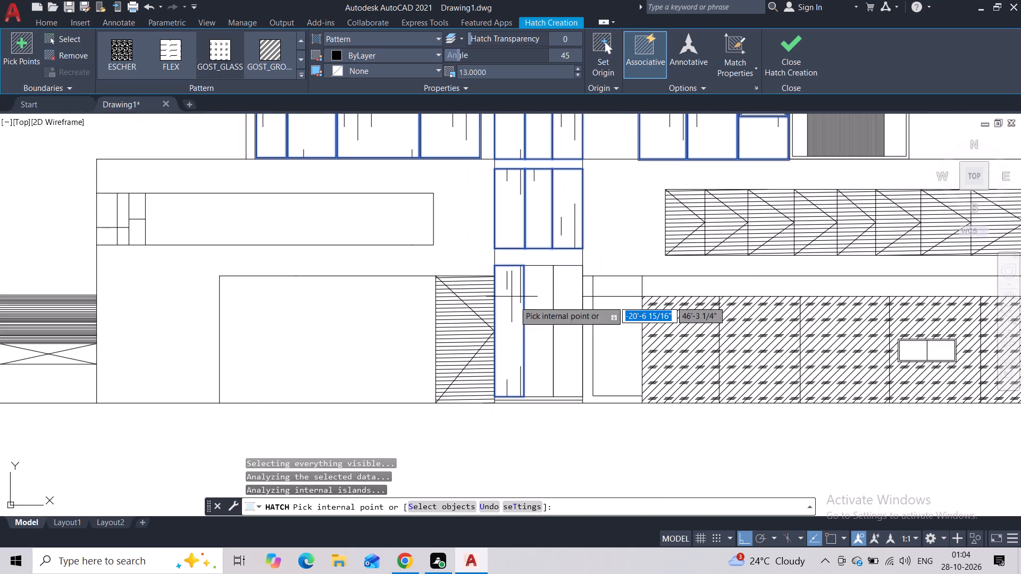
{"action": "left_click", "coordinate": [539, 303]}
{"action": "left_click", "coordinate": [567, 299]}
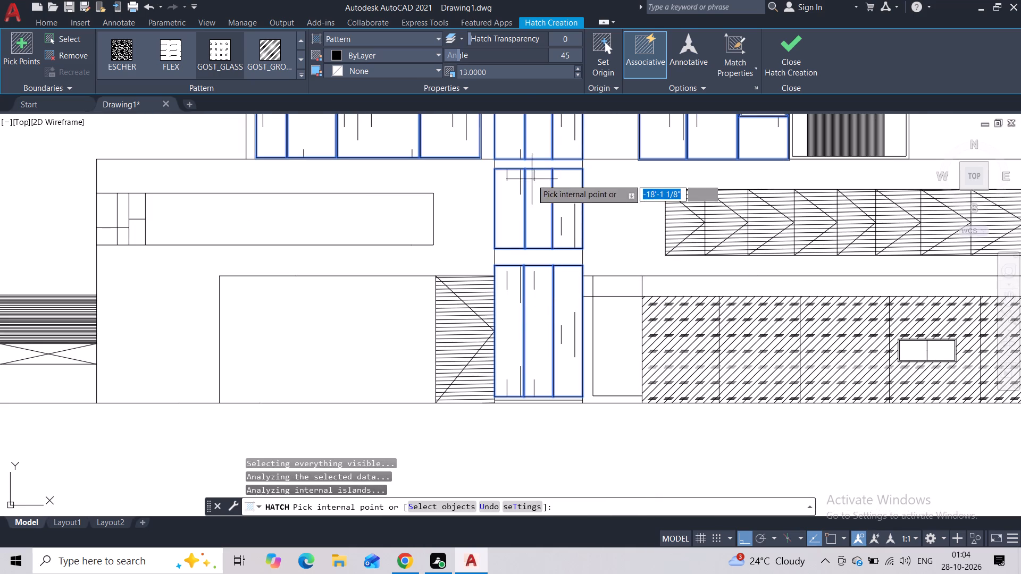
Set the glass hatch's scale to 8.7 and finish the hatch.
{"action": "left_click", "coordinate": [580, 72]}
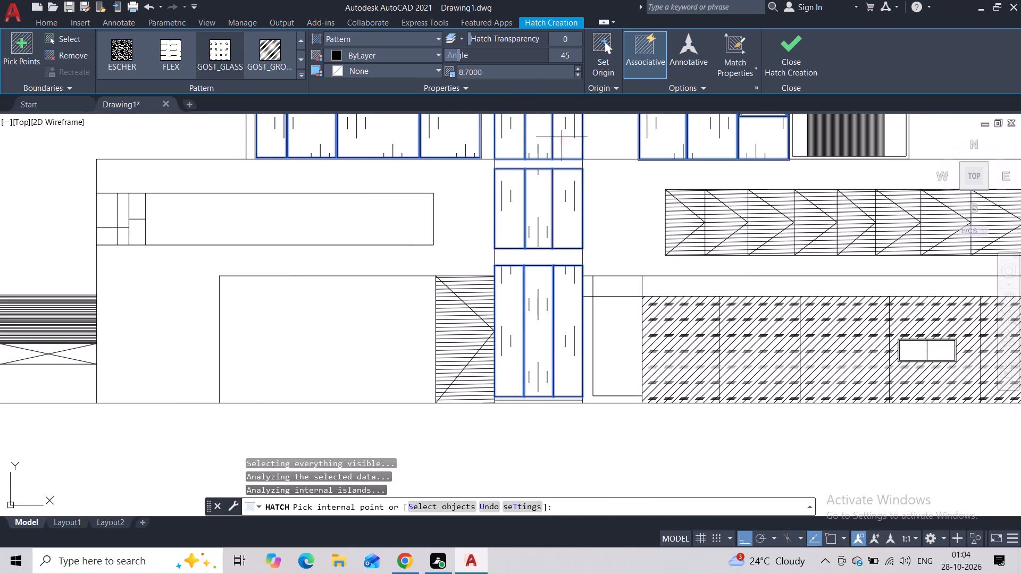
{"action": "scroll", "coordinate": [556, 172], "scroll_direction": "down", "scroll_amount": 2}
{"action": "middle_click_drag", "start_coordinate": [566, 286], "coordinate": [495, 354]}
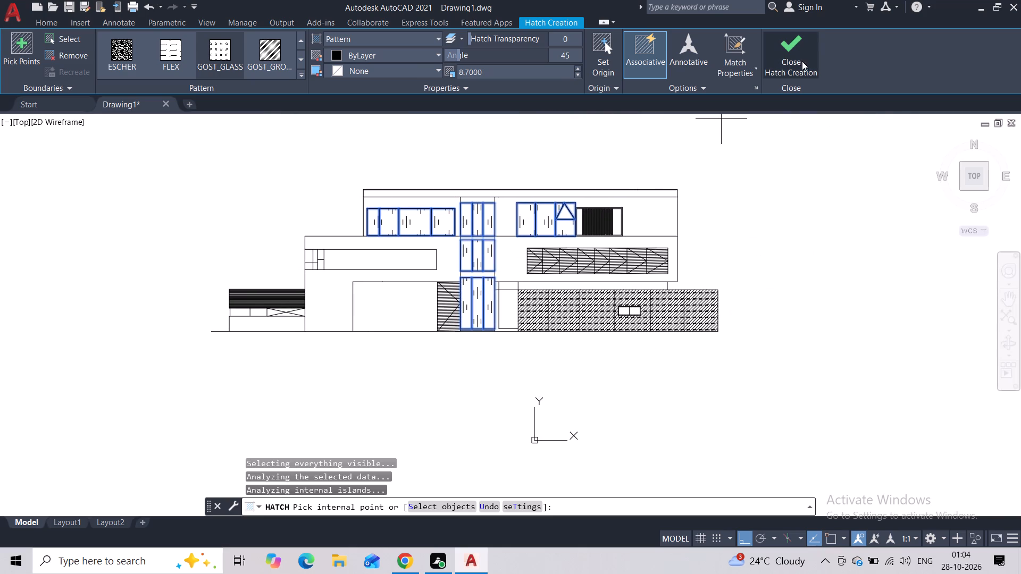
{"action": "left_click", "coordinate": [801, 61]}
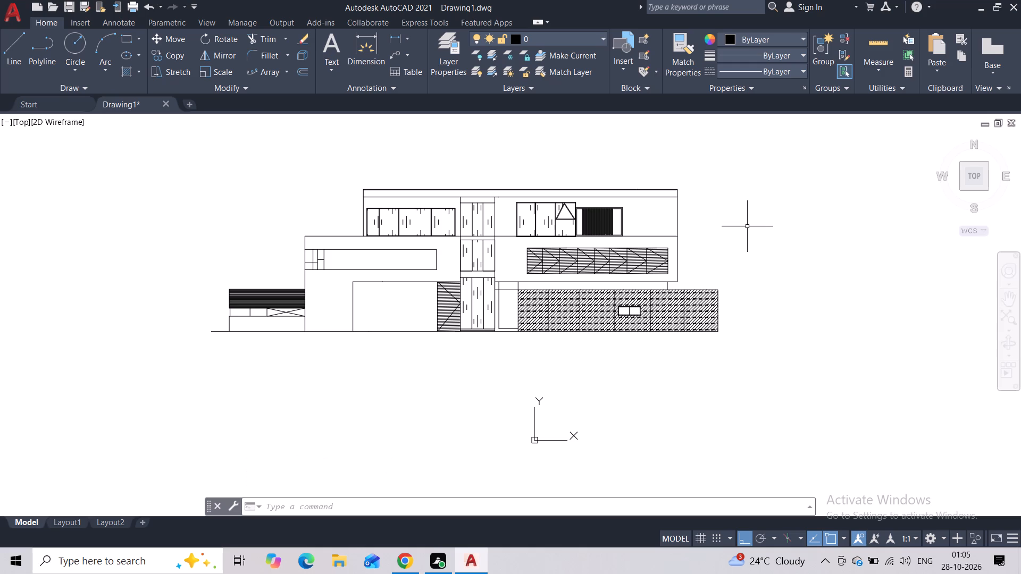
Hatch the four panes of the top-storey window left of the tower with the GRATE pattern over the glass hatch.
{"action": "key", "text": "h"}
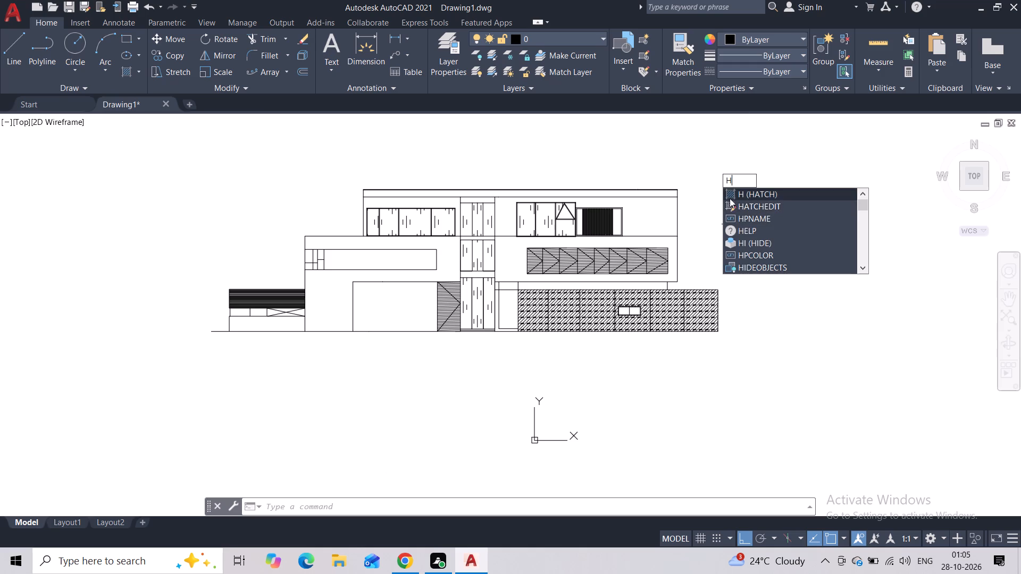
{"action": "left_click", "coordinate": [730, 198]}
{"action": "left_click", "coordinate": [302, 74]}
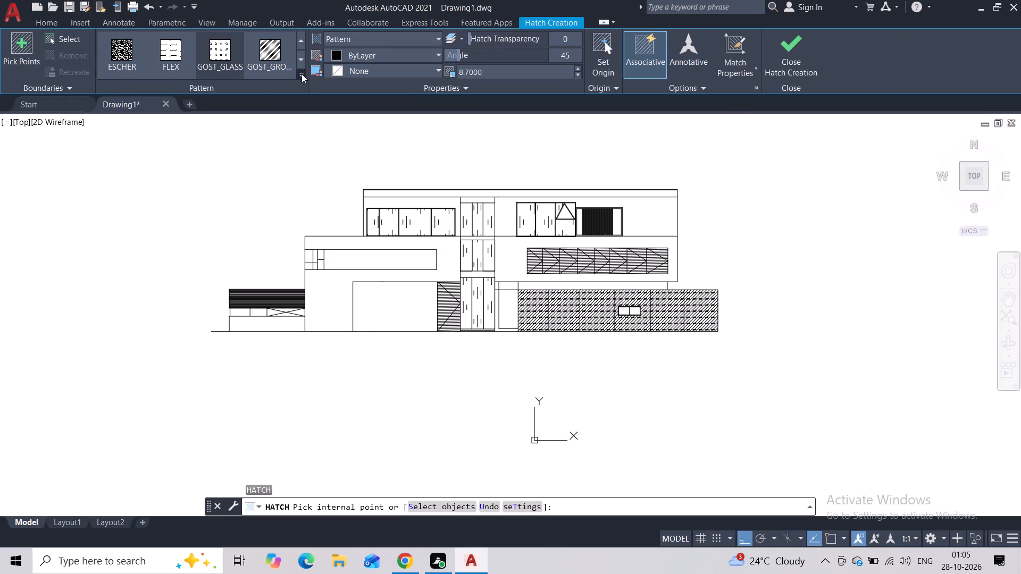
{"action": "scroll", "coordinate": [242, 136], "scroll_direction": "down", "scroll_amount": 1}
{"action": "left_click", "coordinate": [262, 151]}
{"action": "scroll", "coordinate": [381, 227], "scroll_direction": "up", "scroll_amount": 2}
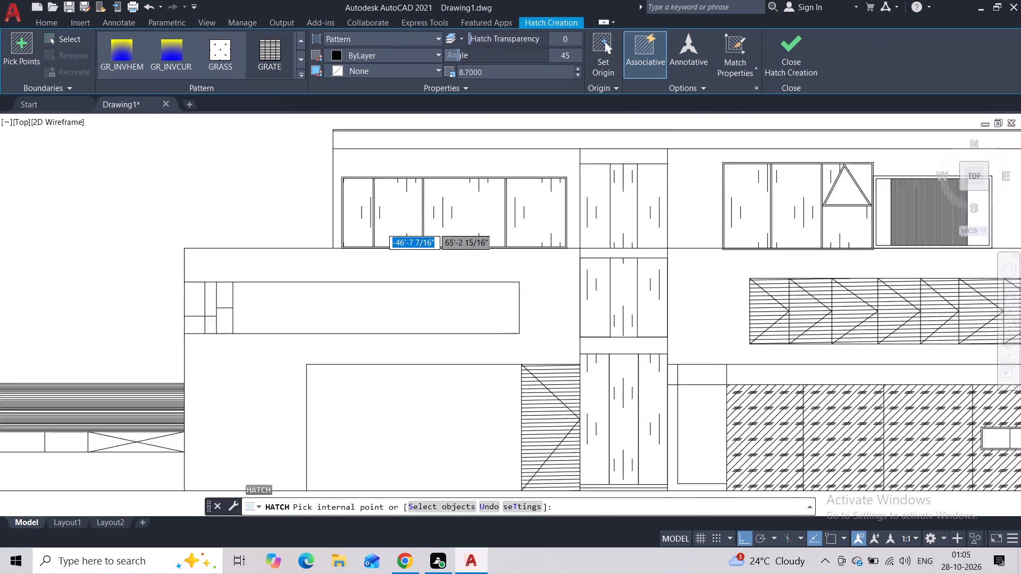
{"action": "scroll", "coordinate": [381, 227], "scroll_direction": "up", "scroll_amount": 1}
{"action": "left_click", "coordinate": [378, 220]}
{"action": "left_click", "coordinate": [331, 220]}
{"action": "left_click", "coordinate": [484, 193]}
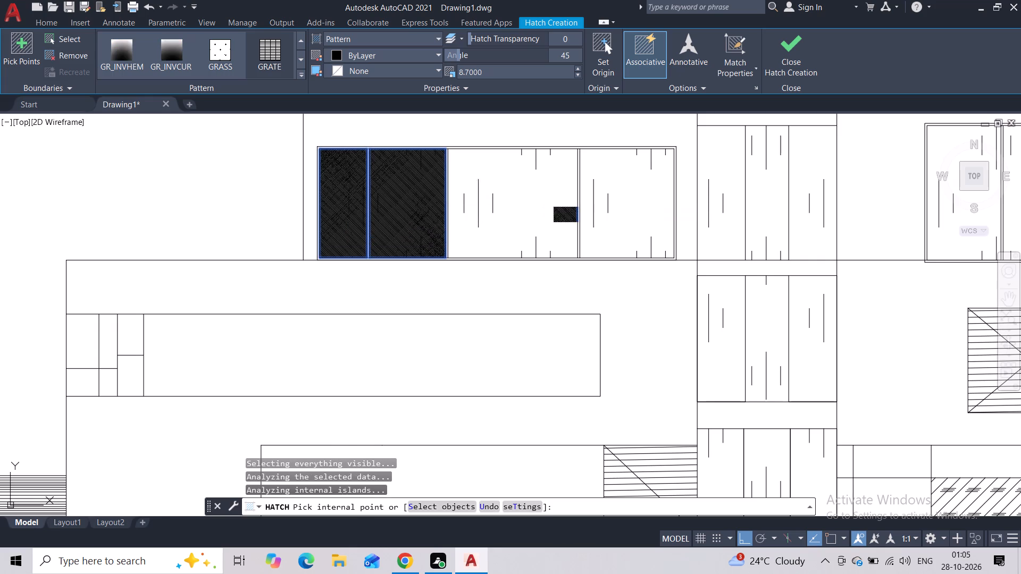
{"action": "left_click", "coordinate": [613, 195]}
Set the GRATE hatch's scale to 62, rotate it until its grid lines run nearly level and upright, and finish the hatch.
{"action": "left_click", "coordinate": [579, 77]}
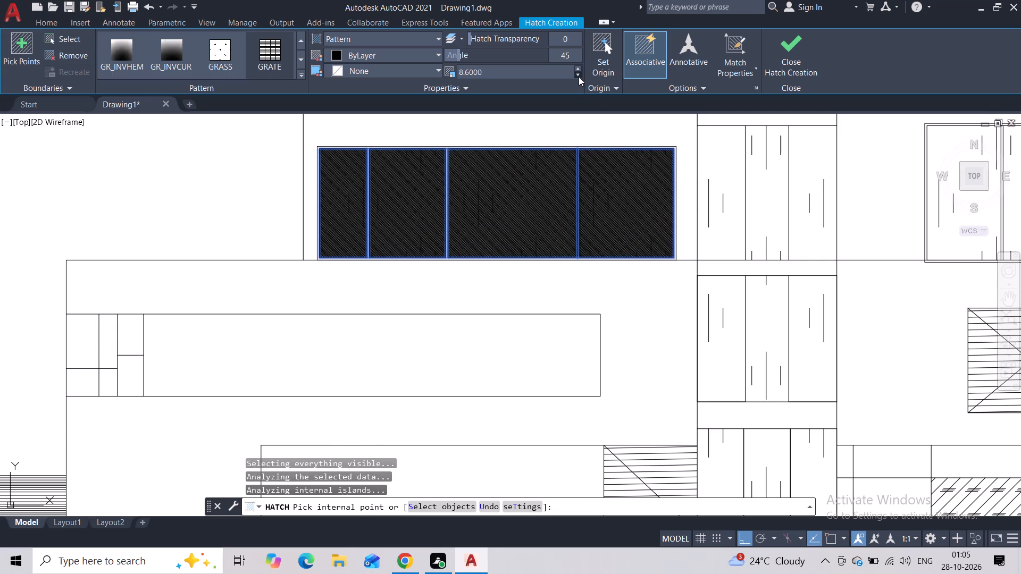
{"action": "left_click", "coordinate": [579, 69]}
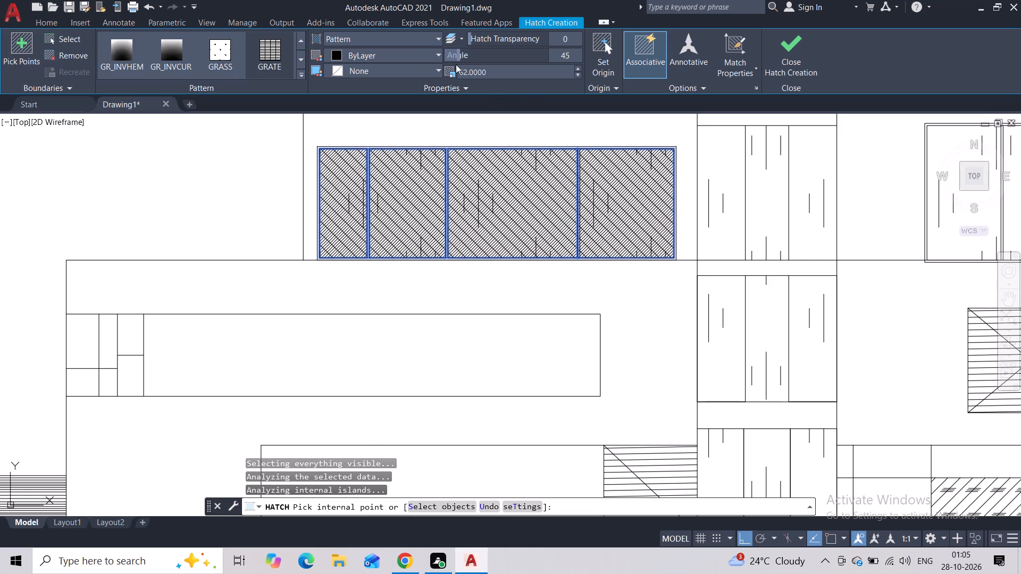
{"action": "left_click_drag", "start_coordinate": [456, 57], "coordinate": [467, 57]}
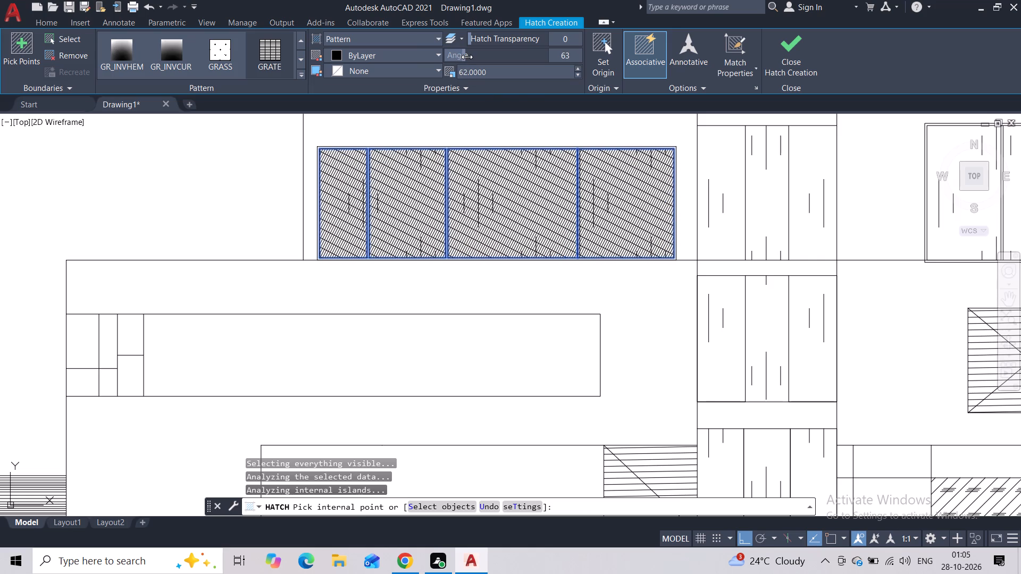
{"action": "left_click_drag", "start_coordinate": [467, 57], "coordinate": [498, 50]}
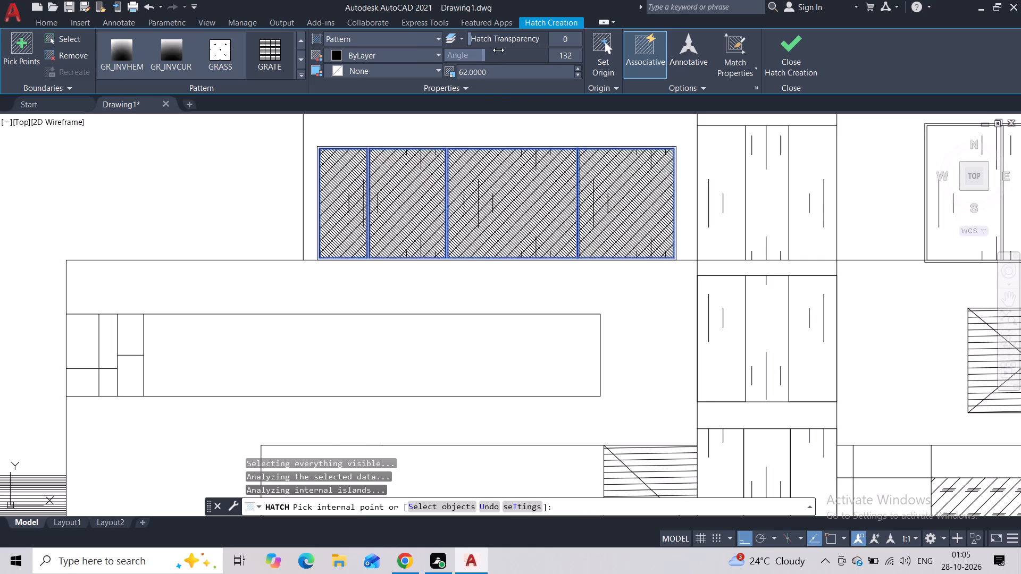
{"action": "left_click_drag", "start_coordinate": [498, 50], "coordinate": [513, 54]}
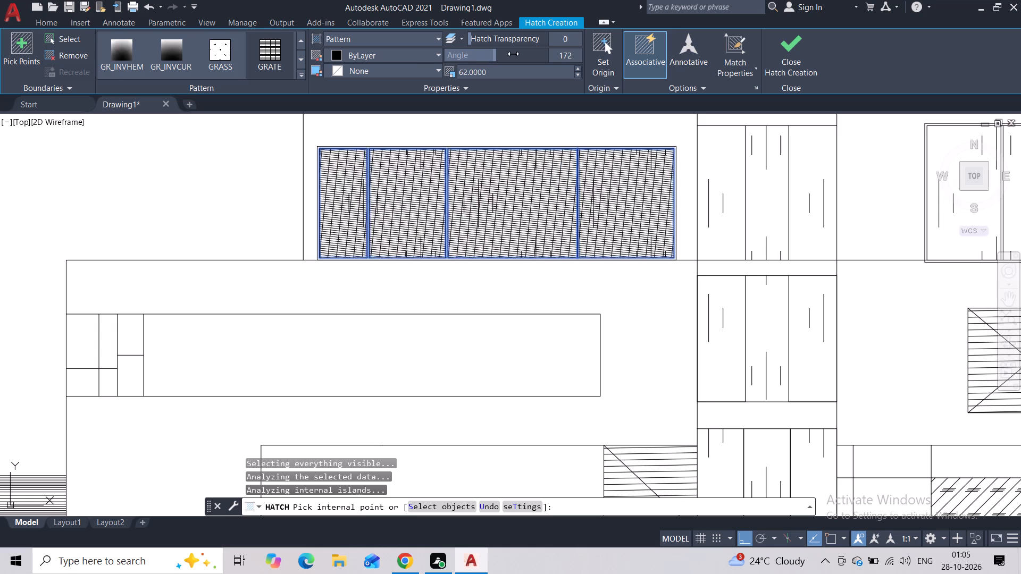
{"action": "left_click_drag", "start_coordinate": [513, 54], "coordinate": [517, 56]}
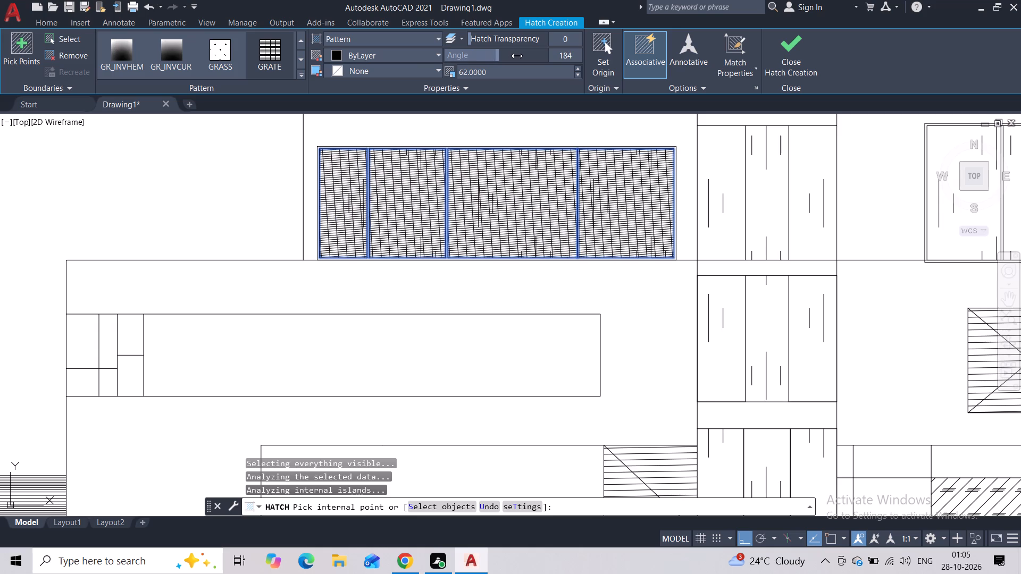
{"action": "left_click_drag", "start_coordinate": [517, 56], "coordinate": [515, 56]}
{"action": "left_click", "coordinate": [774, 53]}
Draw a narrow upright rectangle about 9'-9" high at the outer end of the ground line, beside the clad side block.
{"action": "scroll", "coordinate": [526, 226], "scroll_direction": "down", "scroll_amount": 1}
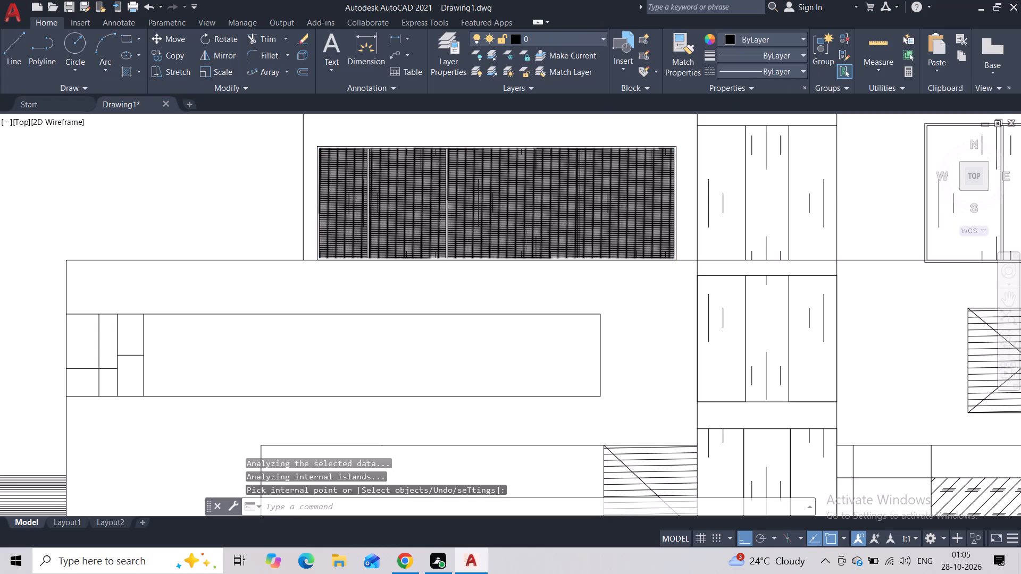
{"action": "scroll", "coordinate": [526, 226], "scroll_direction": "down", "scroll_amount": 1}
{"action": "scroll", "coordinate": [412, 173], "scroll_direction": "down", "scroll_amount": 1}
{"action": "middle_click_drag", "start_coordinate": [469, 152], "coordinate": [409, 176]}
{"action": "scroll", "coordinate": [409, 175], "scroll_direction": "up", "scroll_amount": 1}
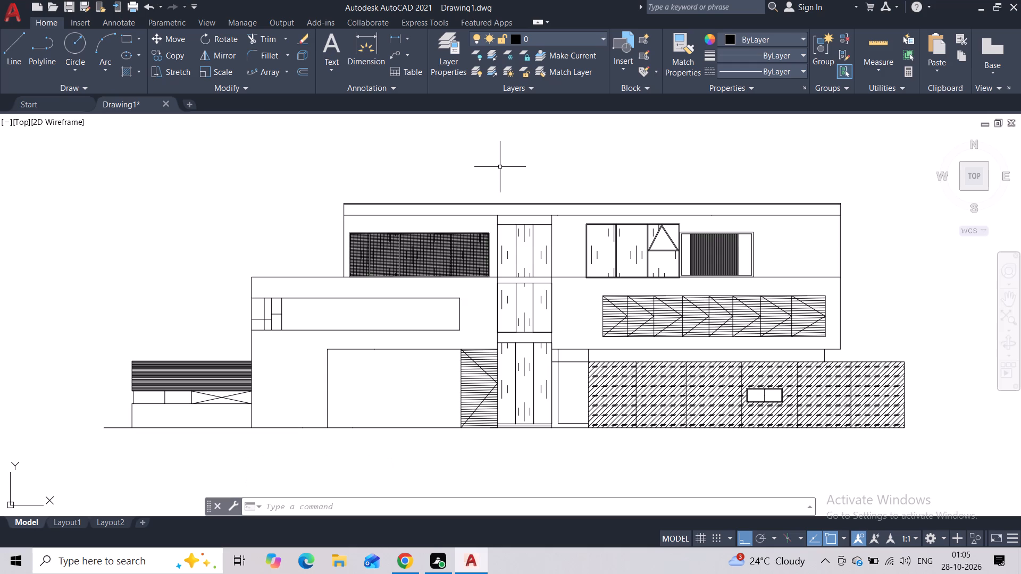
{"action": "middle_click_drag", "start_coordinate": [222, 224], "coordinate": [359, 139]}
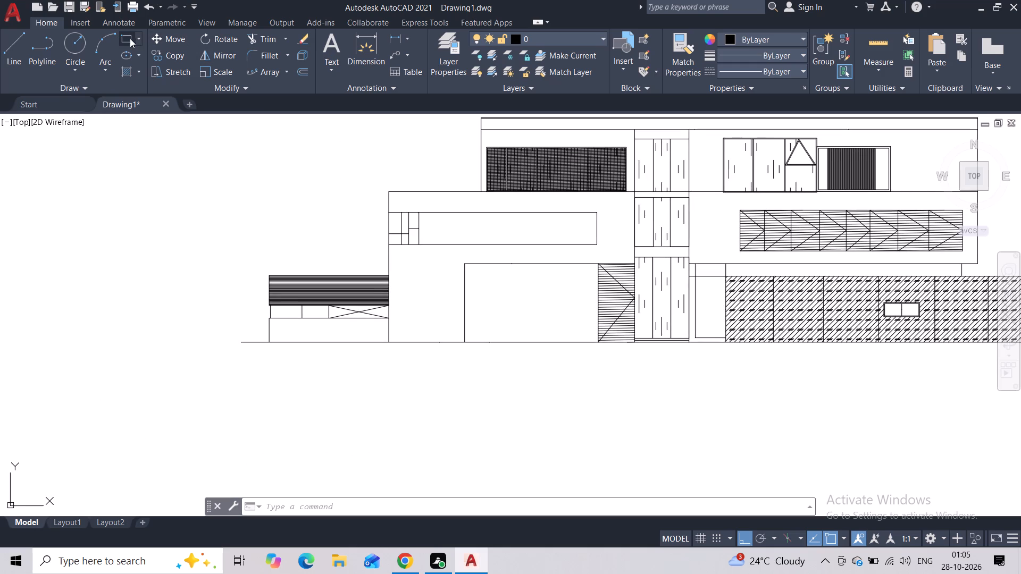
{"action": "left_click", "coordinate": [129, 38]}
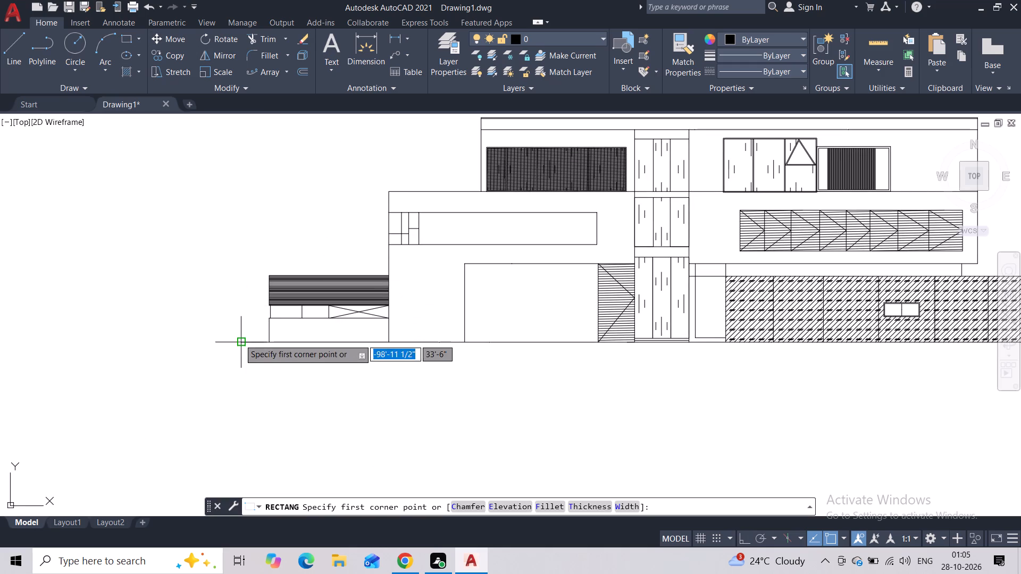
{"action": "left_click", "coordinate": [241, 342]}
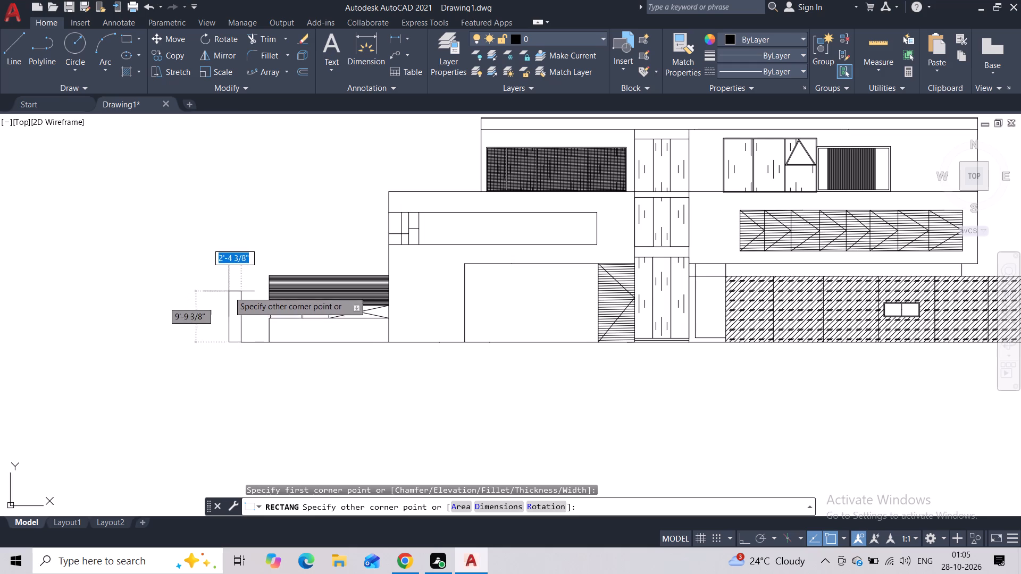
{"action": "left_click", "coordinate": [234, 291]}
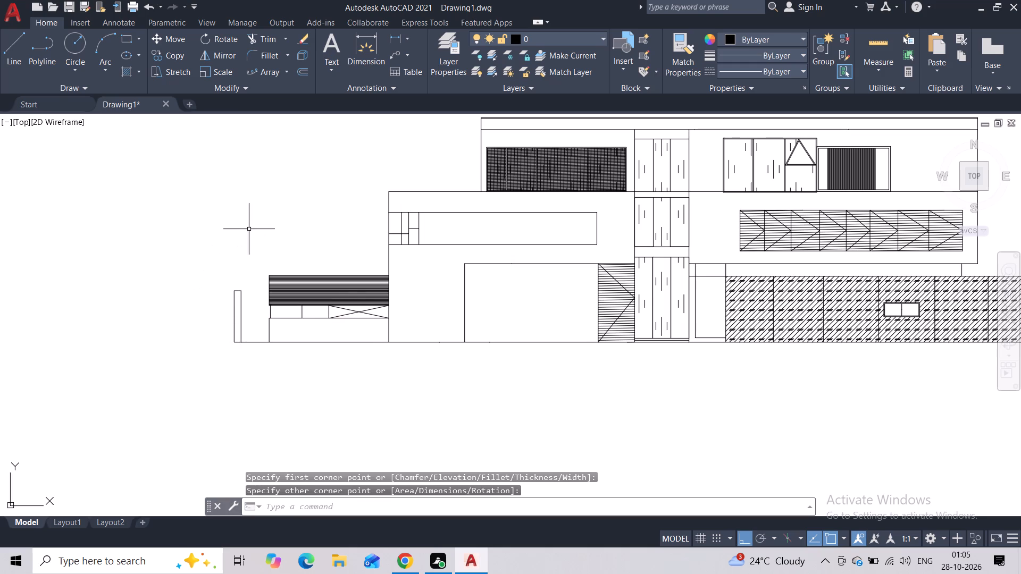
Fill the narrow upright rectangle beside the side block with the SOLID hatch pattern and finish the hatch.
{"action": "key", "text": "h"}
{"action": "left_click", "coordinate": [295, 254]}
{"action": "left_click", "coordinate": [296, 75]}
{"action": "scroll", "coordinate": [209, 119], "scroll_direction": "up", "scroll_amount": 1}
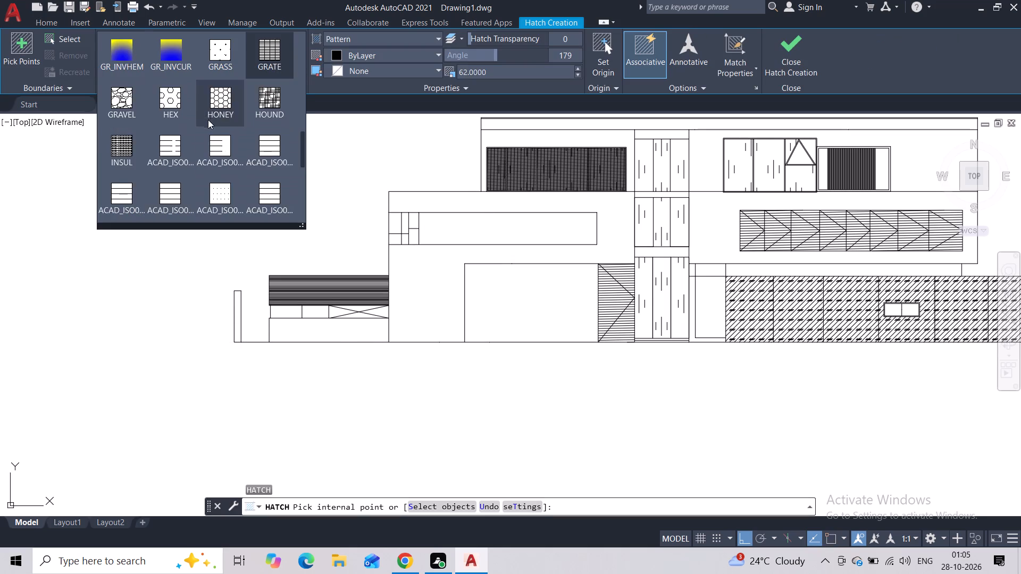
{"action": "scroll", "coordinate": [208, 120], "scroll_direction": "up", "scroll_amount": 20}
{"action": "left_click", "coordinate": [135, 56]}
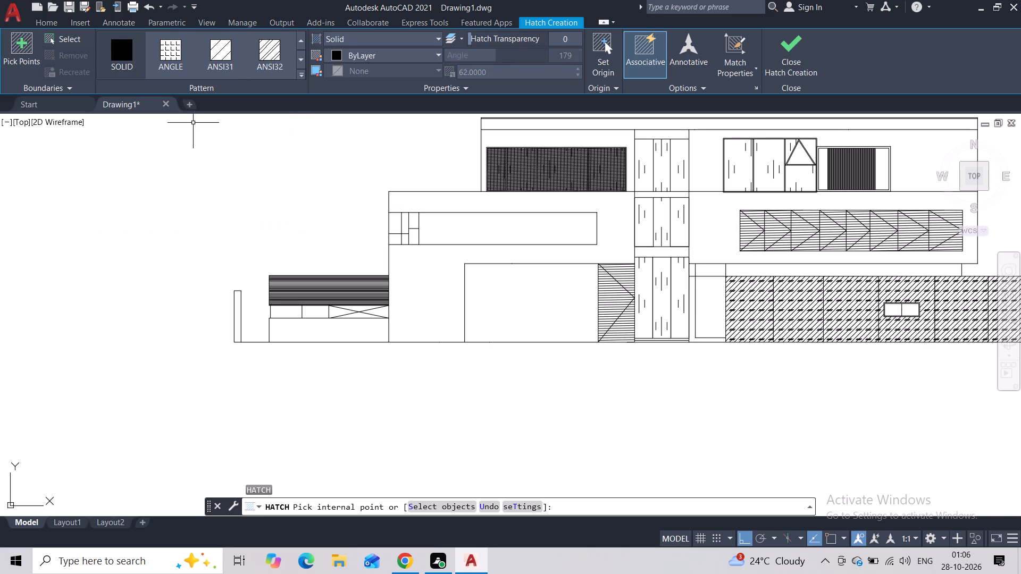
{"action": "scroll", "coordinate": [229, 298], "scroll_direction": "up", "scroll_amount": 3}
{"action": "left_click", "coordinate": [248, 306]}
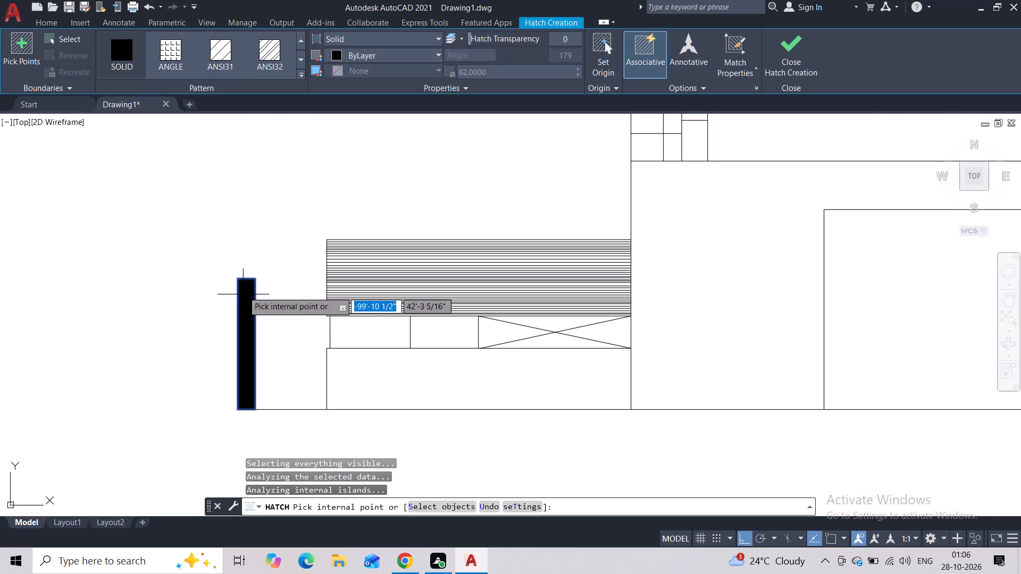
{"action": "left_click", "coordinate": [766, 54]}
Save the drawing under the name Drawing19 in the Part Time folder.
{"action": "scroll", "coordinate": [506, 193], "scroll_direction": "down", "scroll_amount": 1}
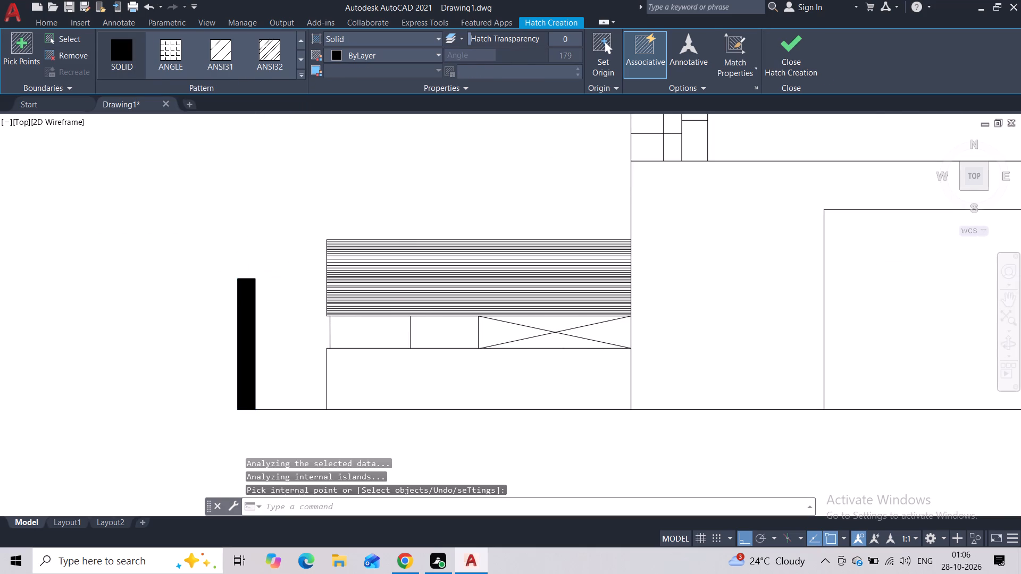
{"action": "scroll", "coordinate": [515, 208], "scroll_direction": "down", "scroll_amount": 1}
{"action": "middle_click_drag", "start_coordinate": [510, 197], "coordinate": [269, 184]}
{"action": "scroll", "coordinate": [269, 184], "scroll_direction": "down", "scroll_amount": 2}
{"action": "middle_click_drag", "start_coordinate": [327, 191], "coordinate": [298, 247]}
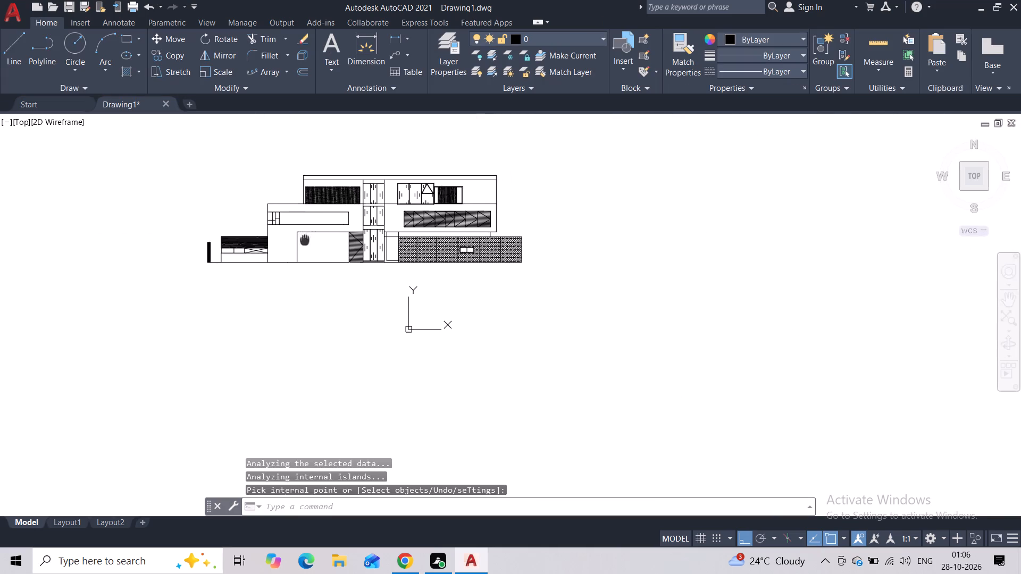
{"action": "middle_click_drag", "start_coordinate": [298, 247], "coordinate": [282, 255]}
{"action": "scroll", "coordinate": [304, 190], "scroll_direction": "up", "scroll_amount": 1}
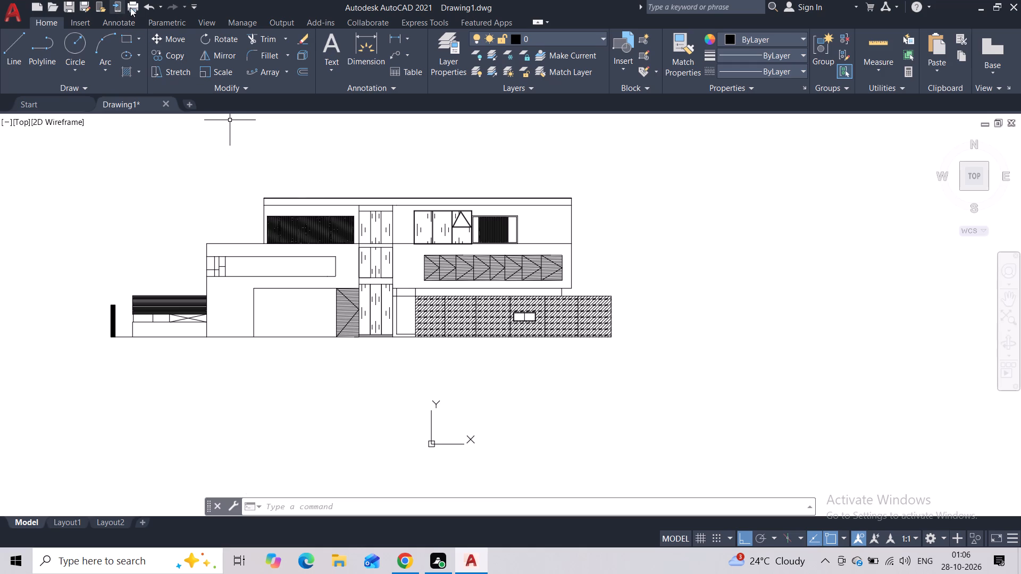
{"action": "left_click", "coordinate": [88, 9]}
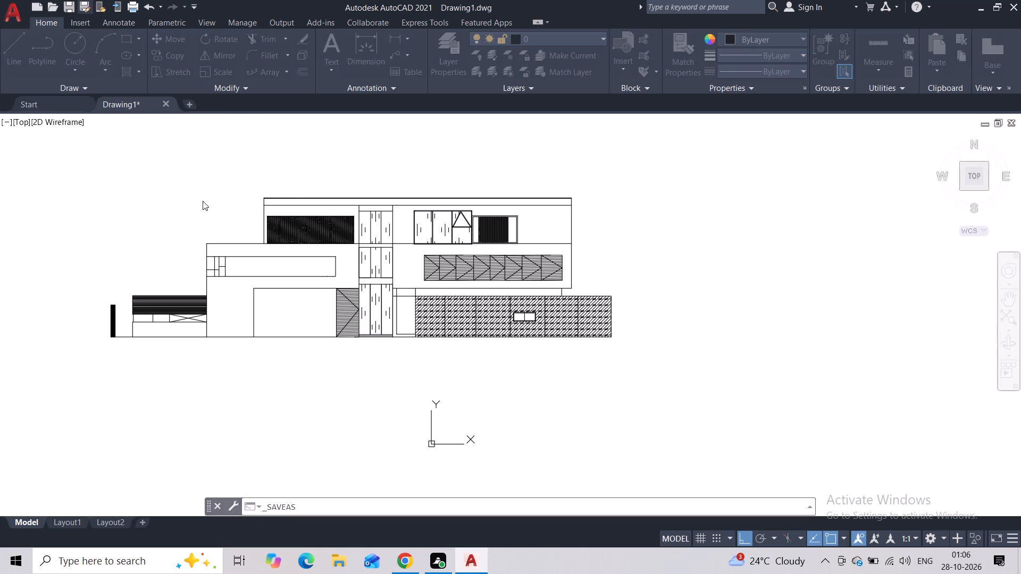
{"action": "scroll", "coordinate": [421, 356], "scroll_direction": "down", "scroll_amount": 4}
{"action": "scroll", "coordinate": [411, 283], "scroll_direction": "up", "scroll_amount": 3}
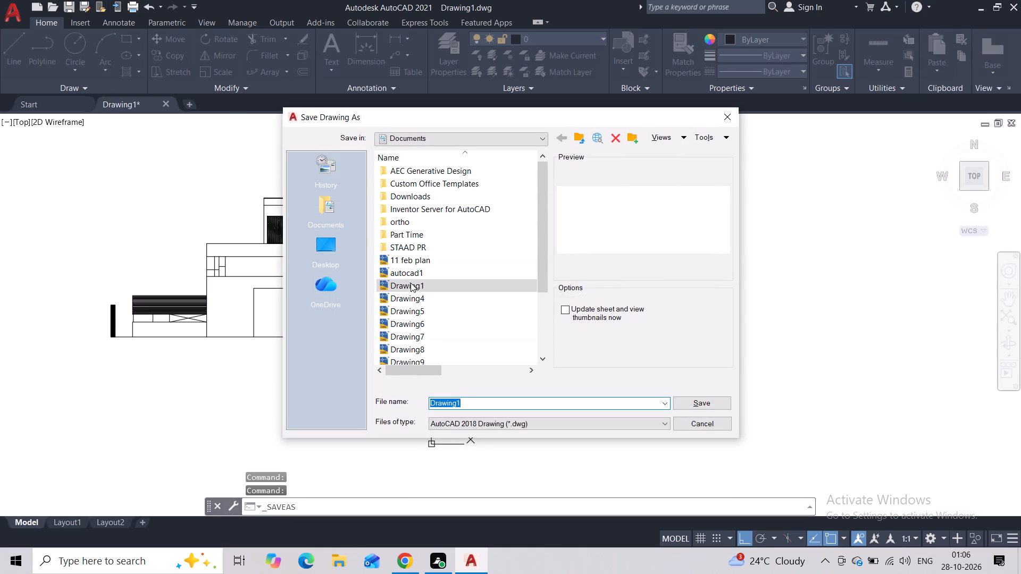
{"action": "scroll", "coordinate": [411, 283], "scroll_direction": "up", "scroll_amount": 4}
{"action": "double_click", "coordinate": [423, 237]}
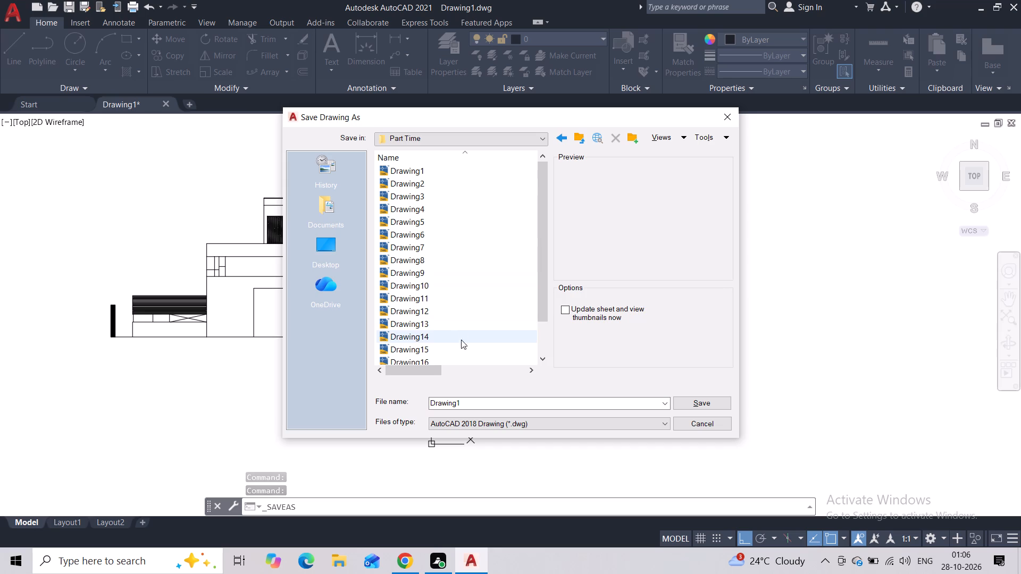
{"action": "scroll", "coordinate": [461, 348], "scroll_direction": "down", "scroll_amount": 8}
{"action": "left_click", "coordinate": [469, 396]}
{"action": "triple_click", "coordinate": [469, 401]}
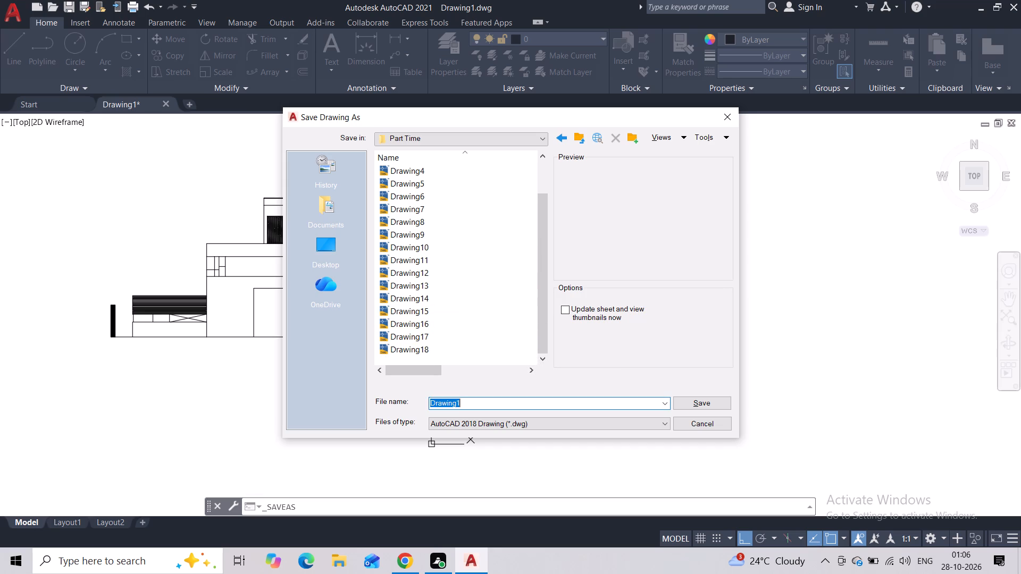
{"action": "key", "text": "9"}
{"action": "key", "text": "Return"}
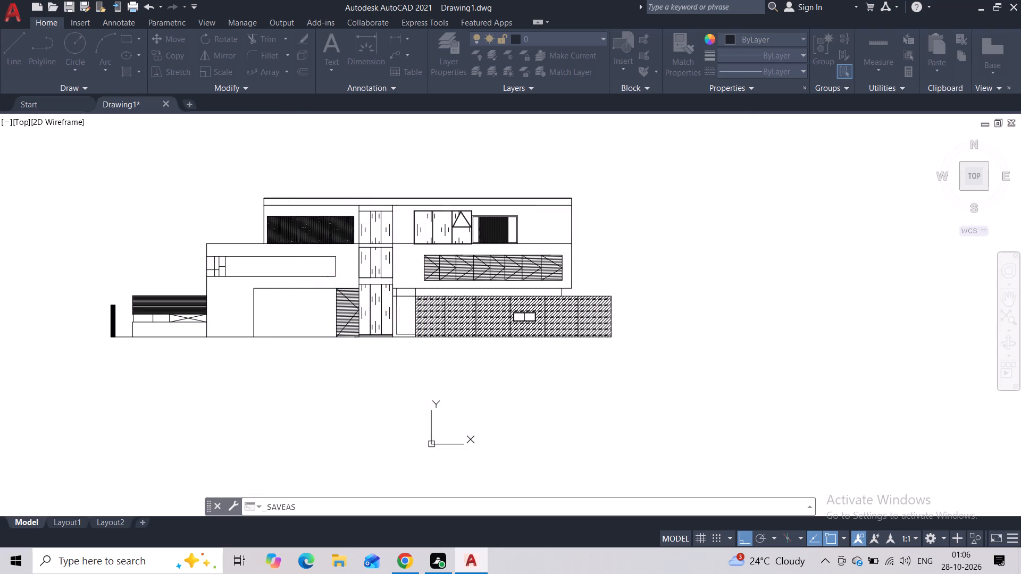
Set up a plot with the previous plot's settings and define a plot window around the whole elevation.
{"action": "left_click", "coordinate": [133, 11]}
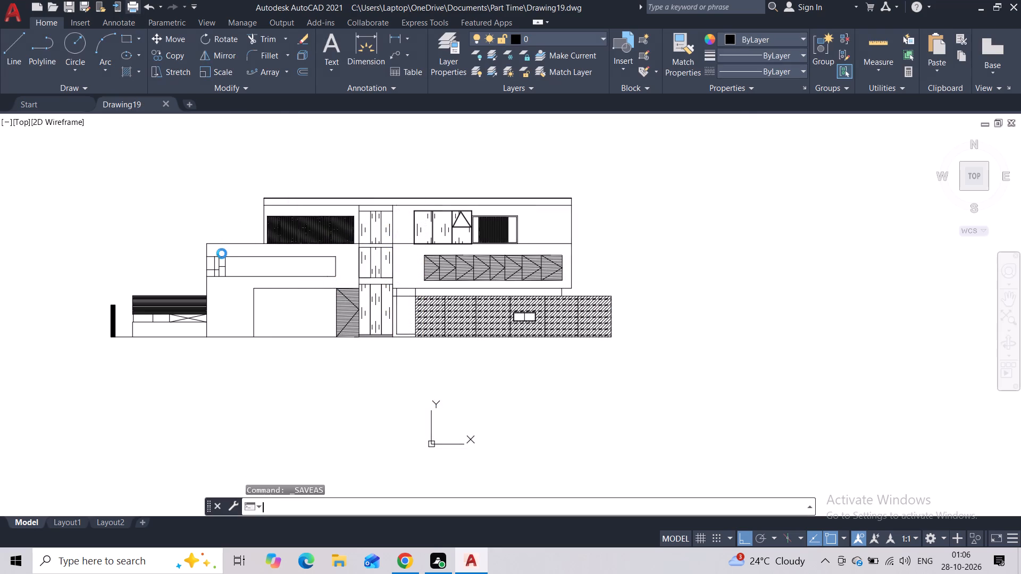
{"action": "left_click", "coordinate": [381, 141]}
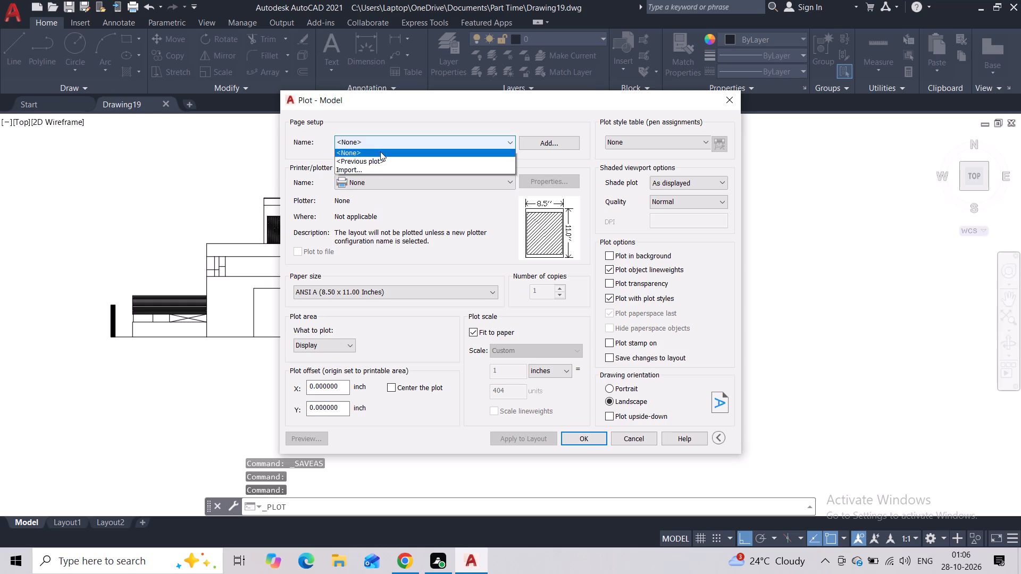
{"action": "left_click", "coordinate": [377, 161]}
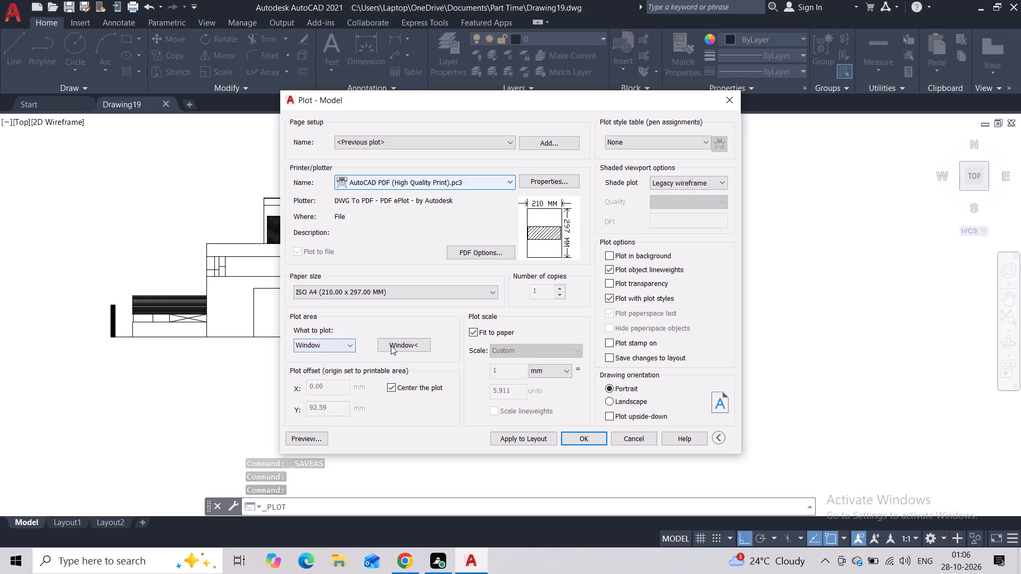
{"action": "left_click", "coordinate": [404, 344]}
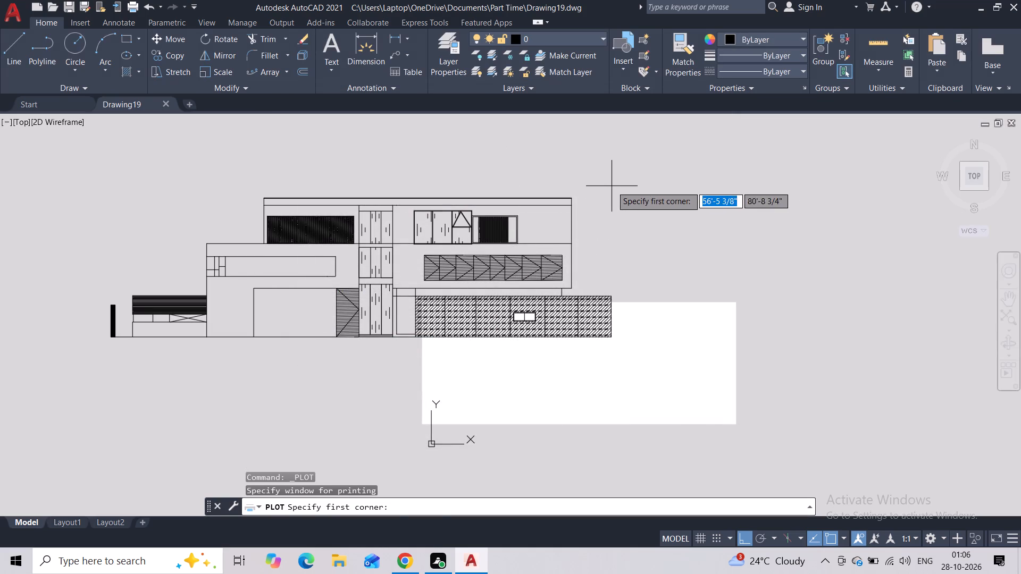
{"action": "left_click", "coordinate": [614, 176]}
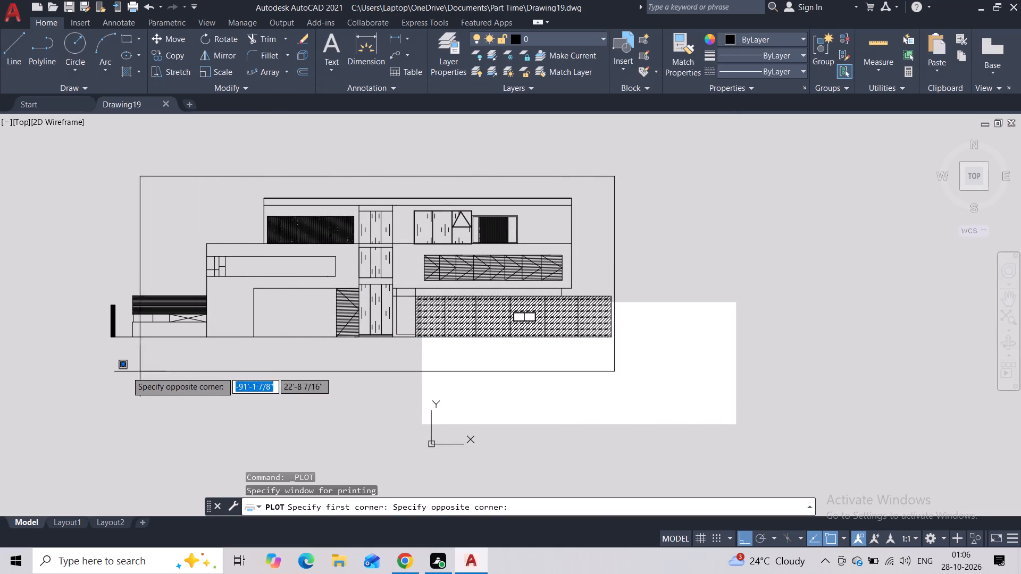
{"action": "left_click", "coordinate": [95, 348]}
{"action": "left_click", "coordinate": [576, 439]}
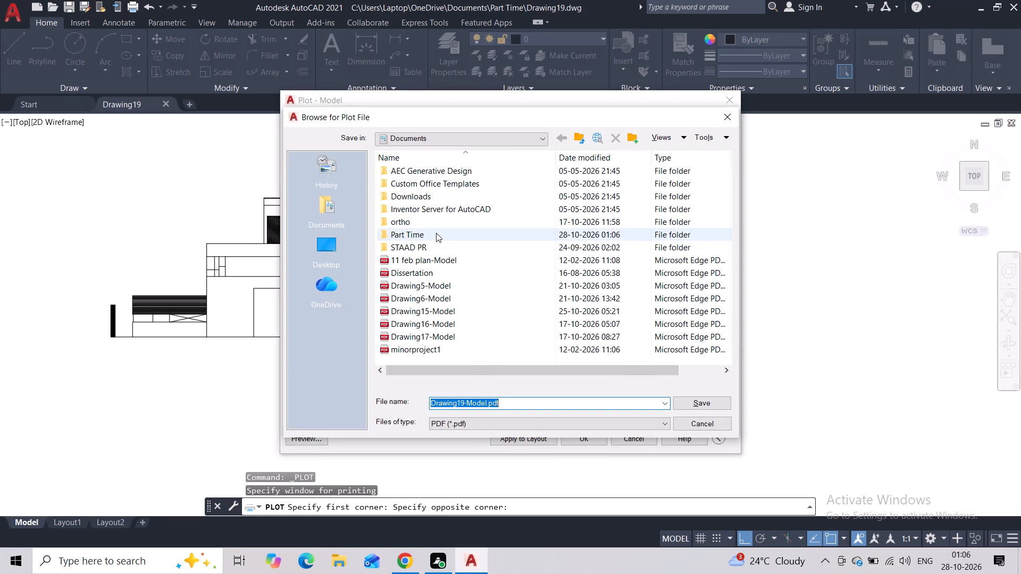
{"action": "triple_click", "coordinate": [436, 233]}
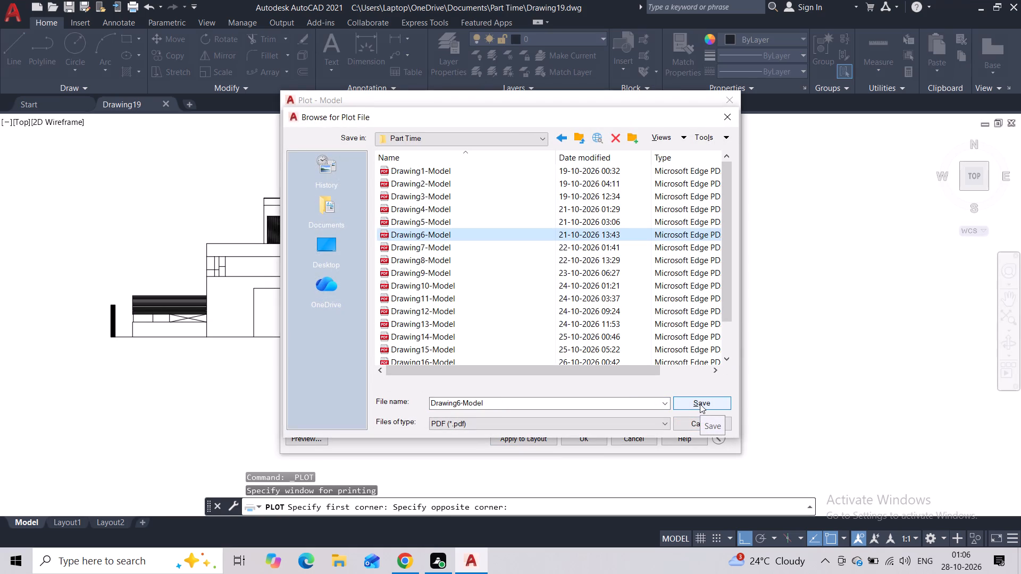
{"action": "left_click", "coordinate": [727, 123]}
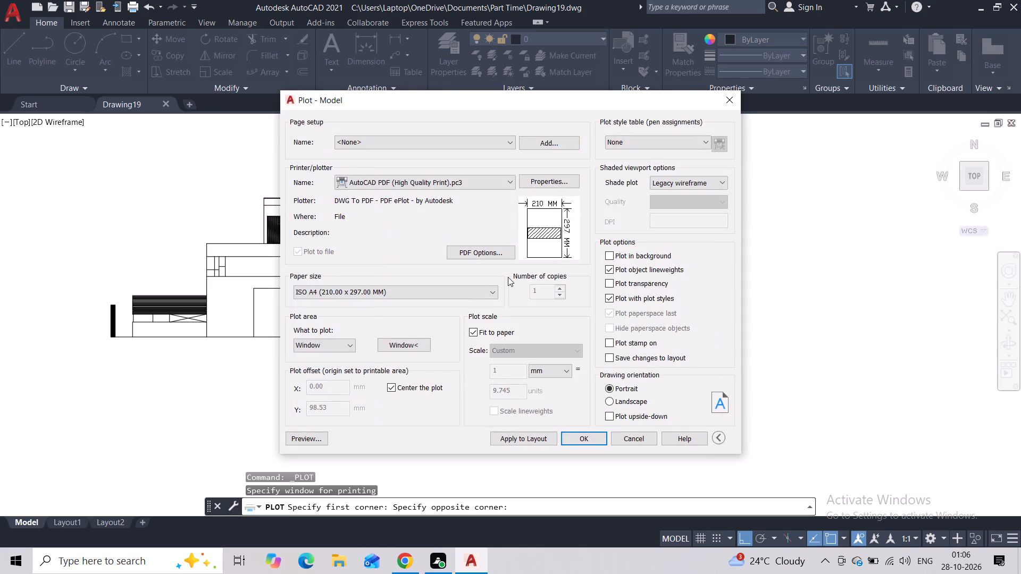
Plot the elevation to PDF, saving it as Drawing19-Model.pdf in the Part Time folder.
{"action": "left_click", "coordinate": [583, 437]}
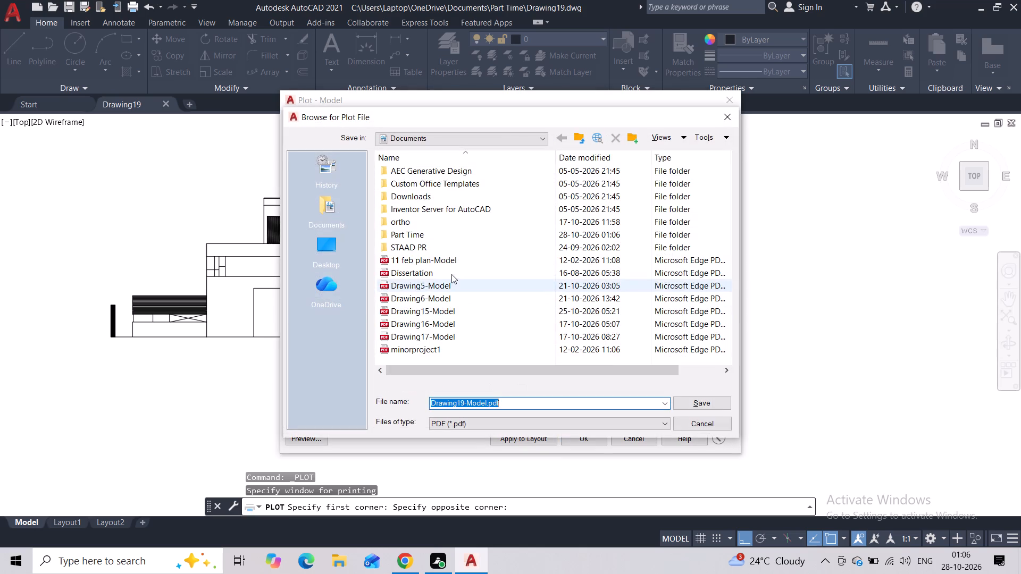
{"action": "double_click", "coordinate": [435, 234]}
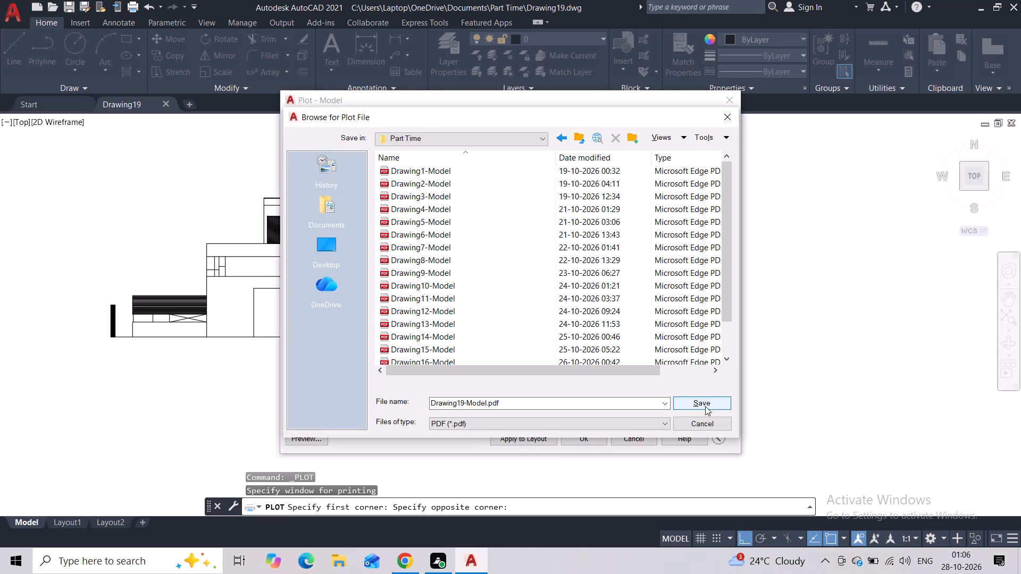
{"action": "left_click", "coordinate": [711, 406]}
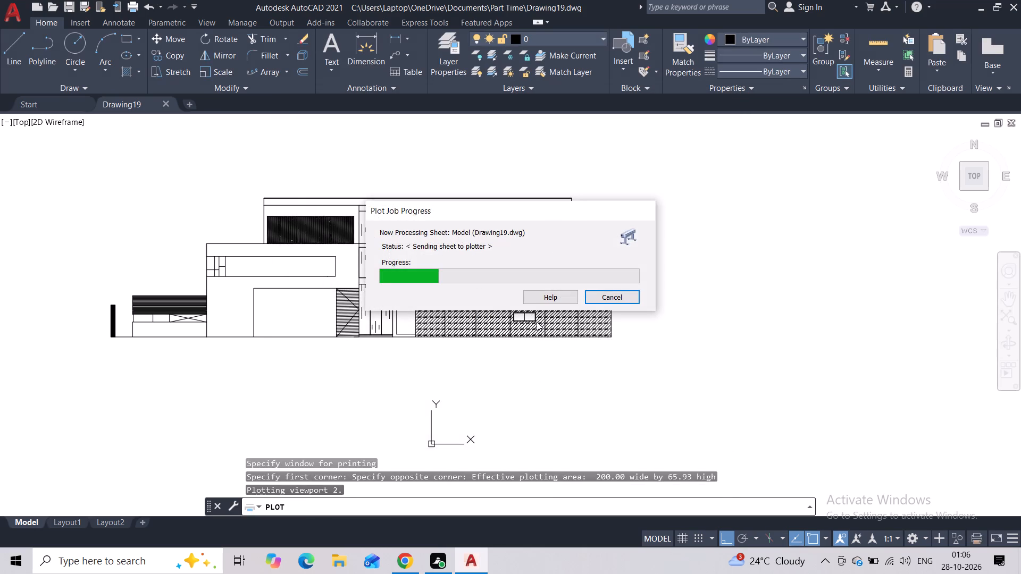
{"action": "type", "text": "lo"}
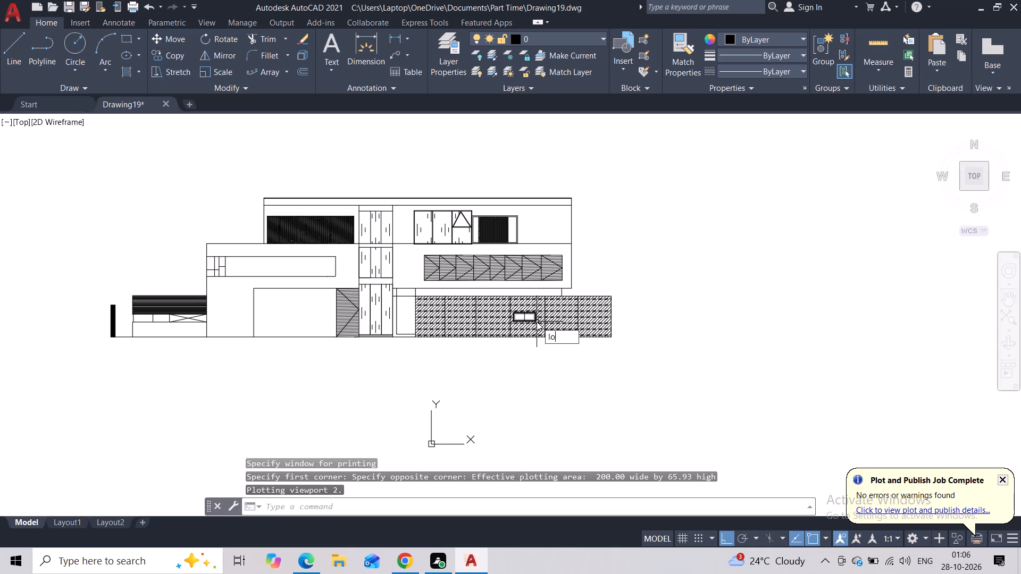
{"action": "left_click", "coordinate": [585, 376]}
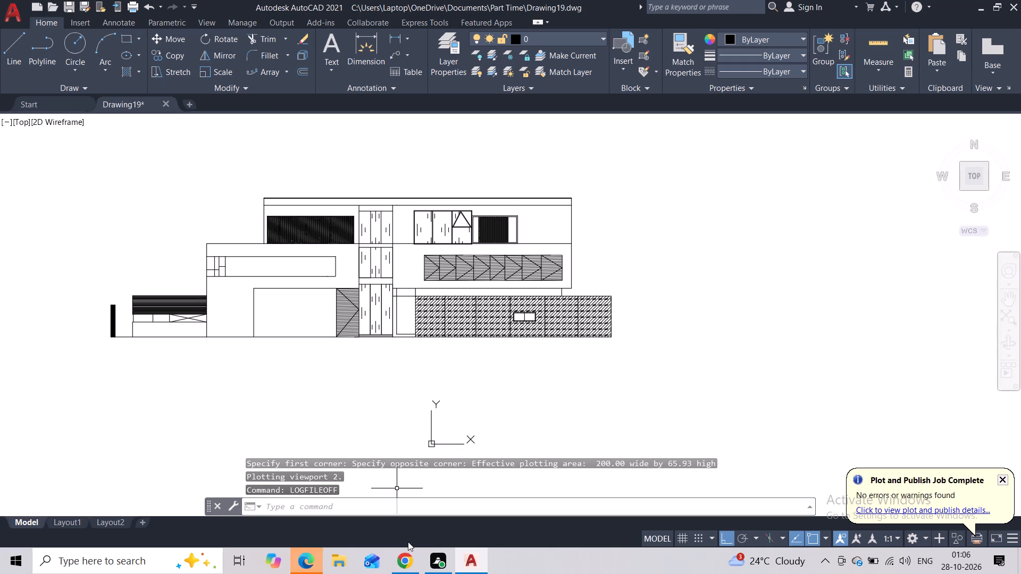